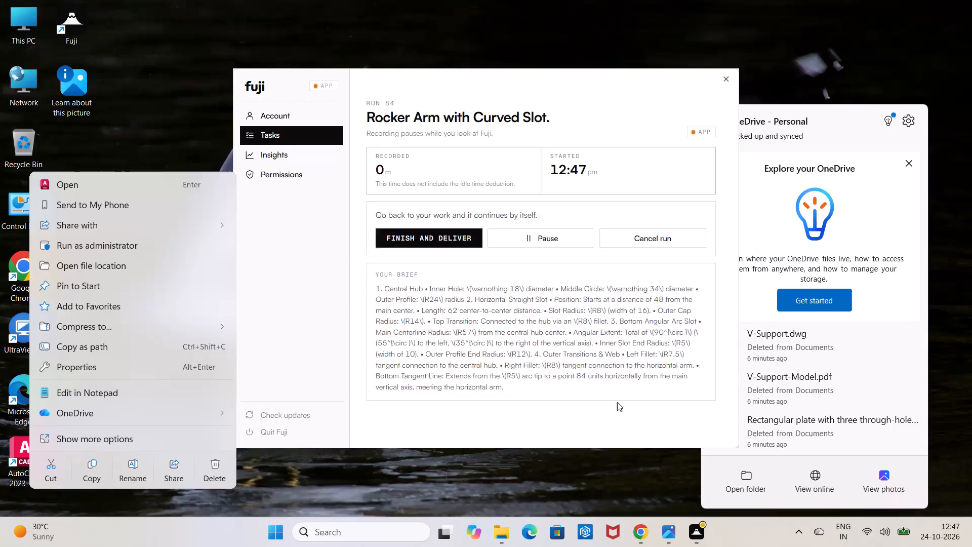
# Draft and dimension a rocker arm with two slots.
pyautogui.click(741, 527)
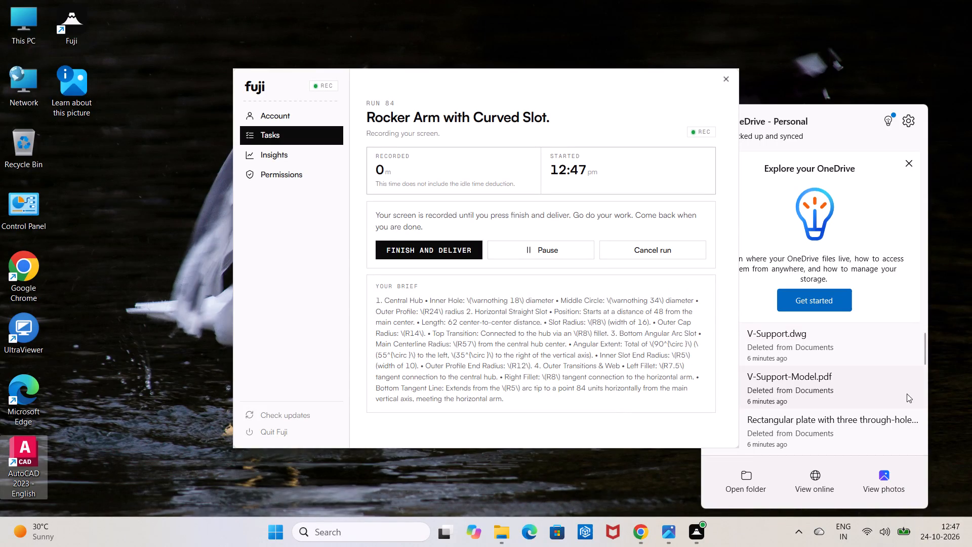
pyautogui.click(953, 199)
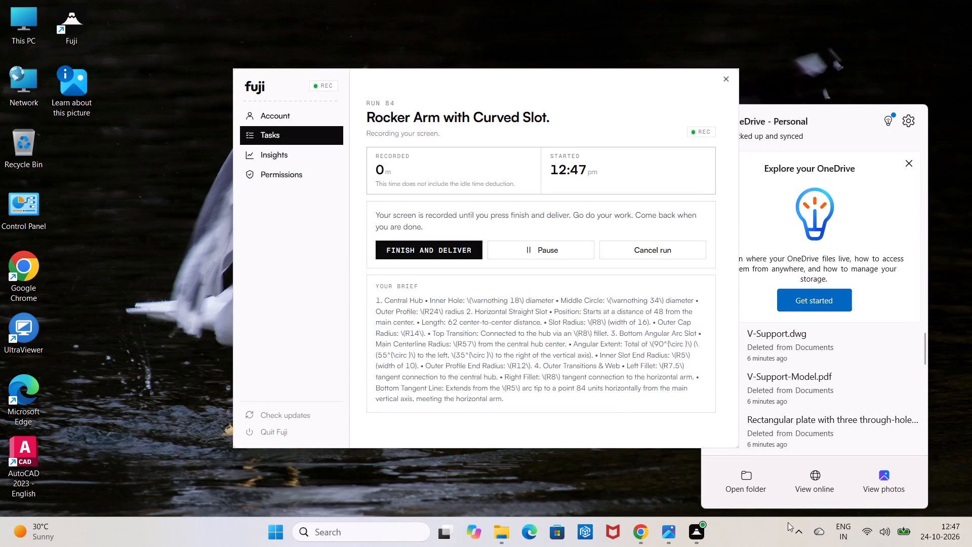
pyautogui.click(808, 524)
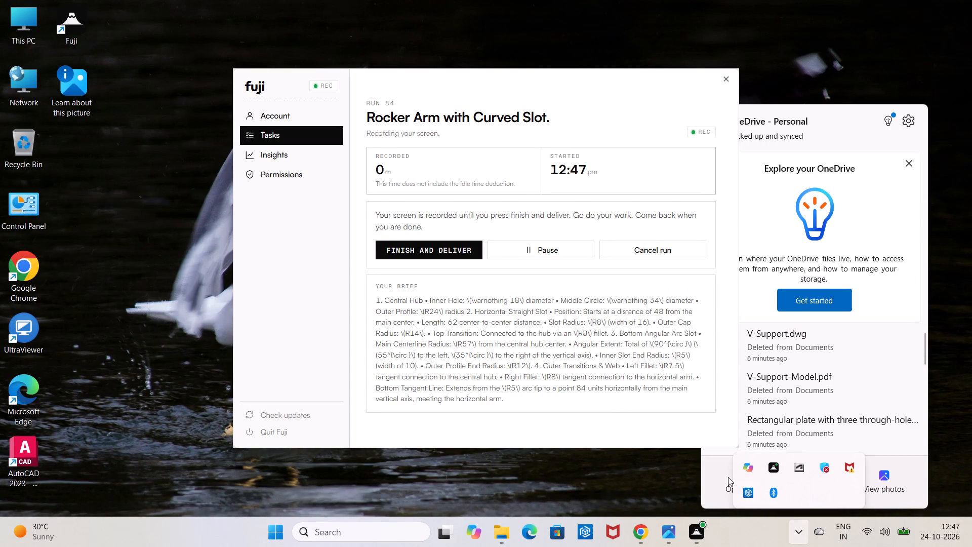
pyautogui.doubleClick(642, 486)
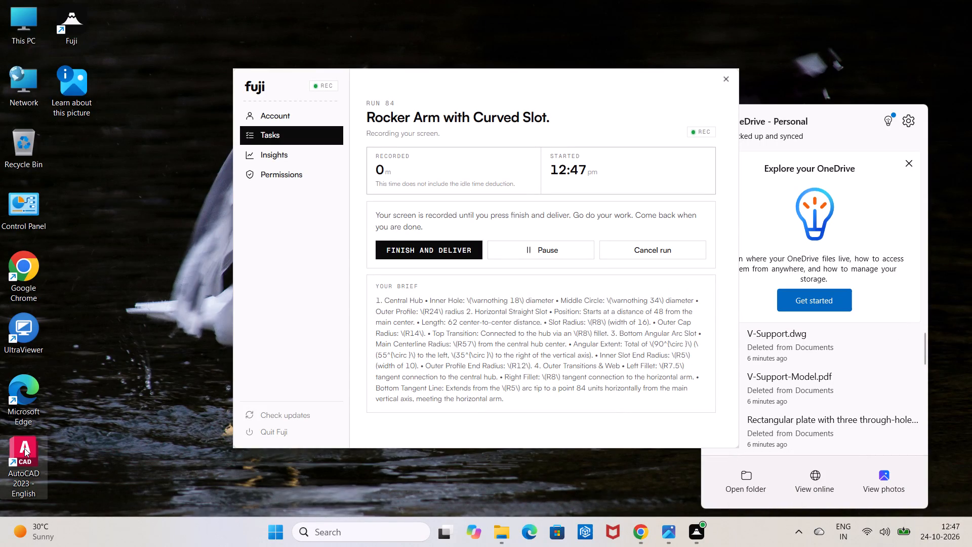
# Launch AutoCAD 2023 and create a new drawing from the default acadiso.dwt template.
pyautogui.click(24, 448)
pyautogui.rightClick(24, 448)
pyautogui.click(50, 185)
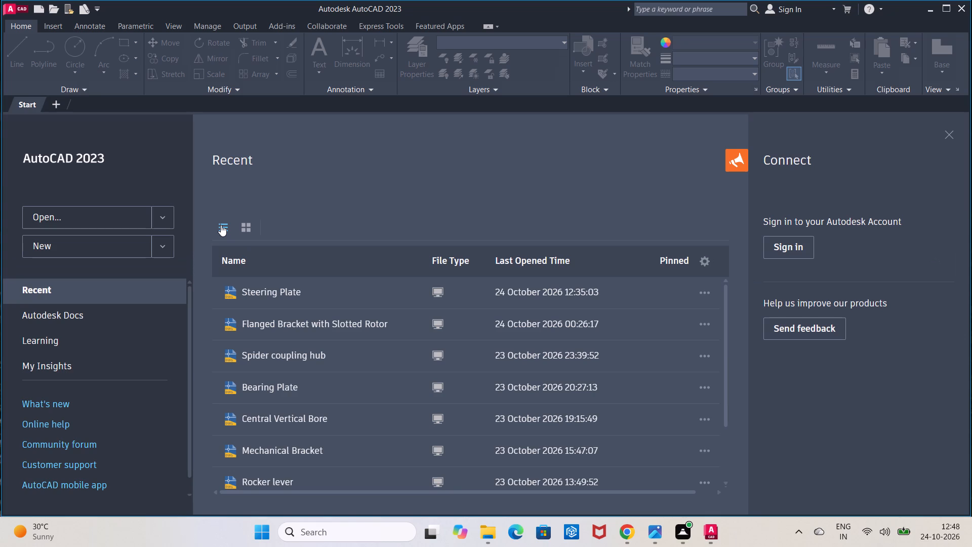
pyautogui.click(129, 236)
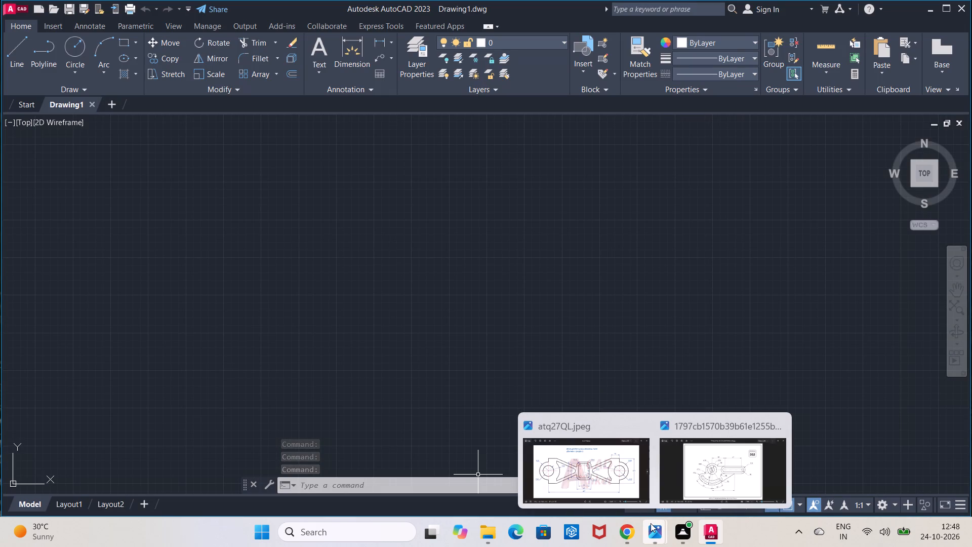
# Close the open image window showing atq27QL.jpeg.
pyautogui.click(641, 421)
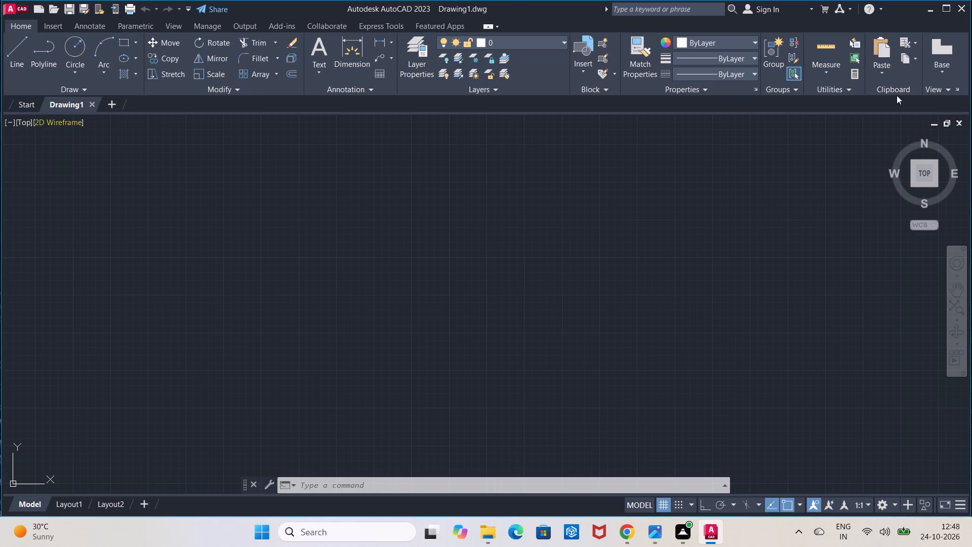
# Turn on command logging with LOGFILEON.
pyautogui.click(548, 480)
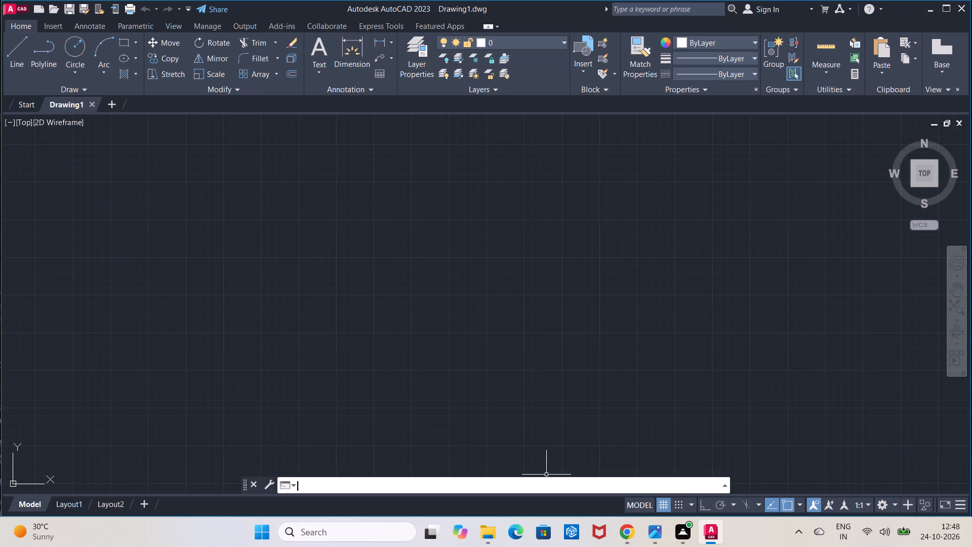
pyautogui.write('logf')
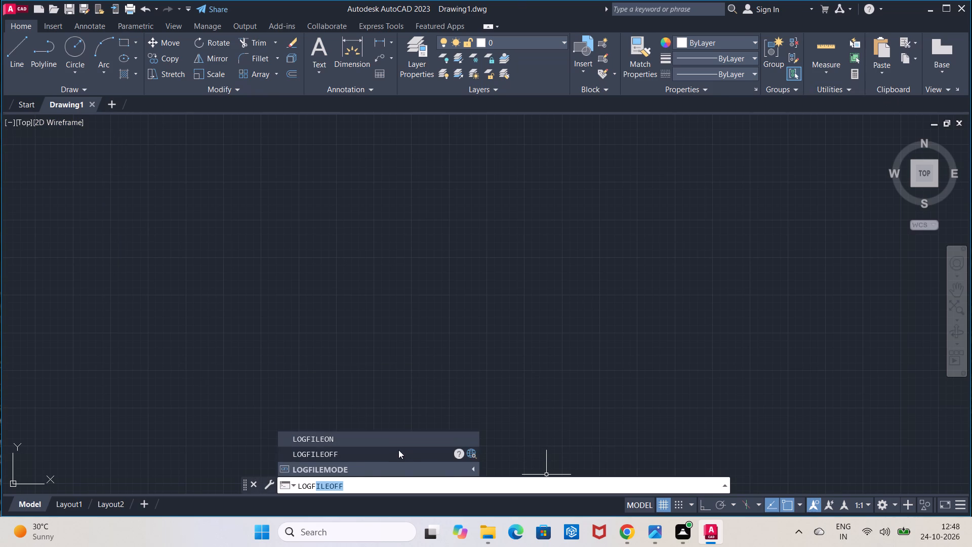
pyautogui.click(394, 434)
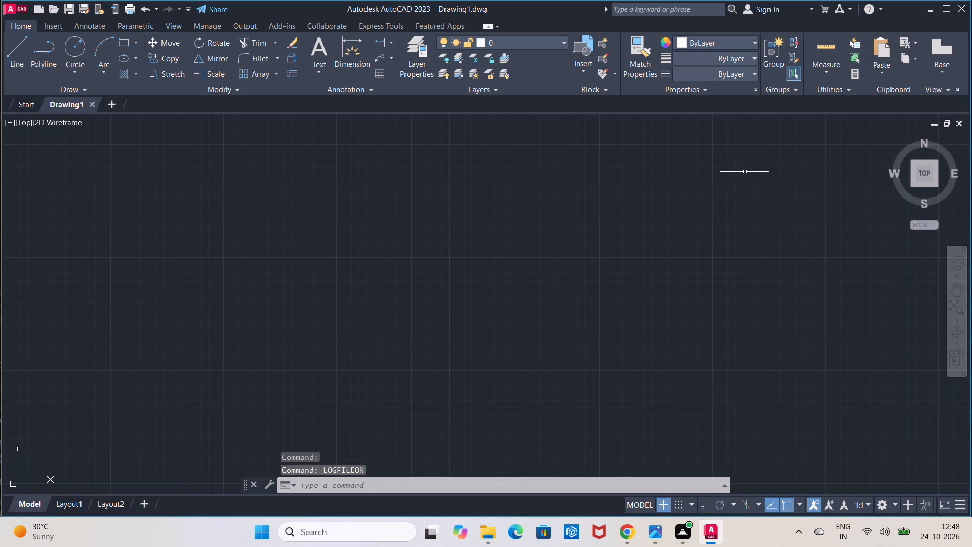
# Load the CENTER2 linetype from acadiso.lin and make it the current linetype.
pyautogui.click(697, 73)
pyautogui.click(714, 131)
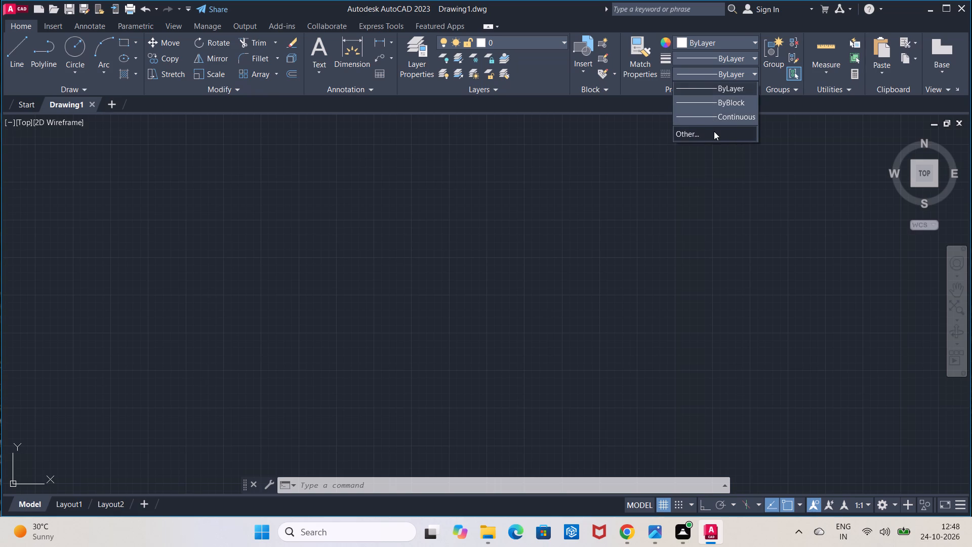
pyautogui.click(591, 163)
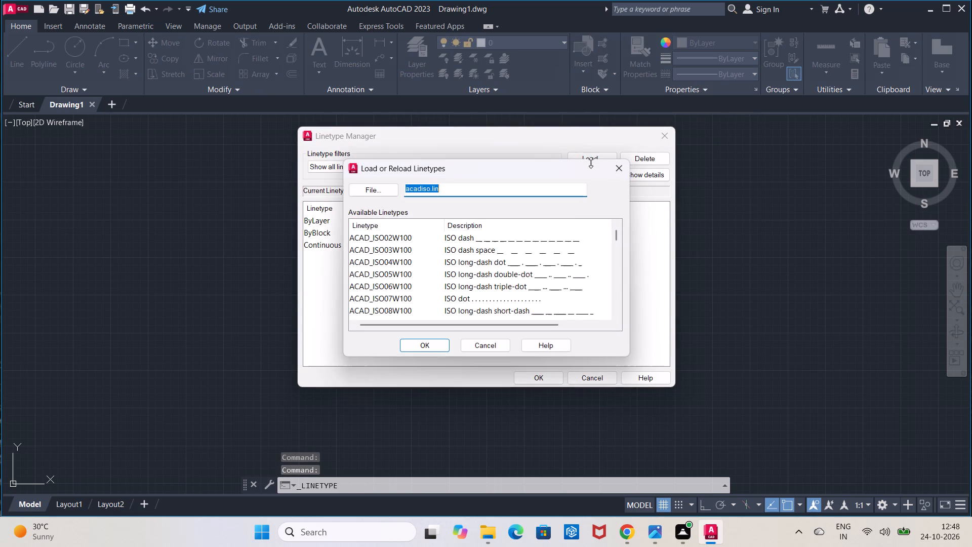
pyautogui.scroll(-7, 561, 251)
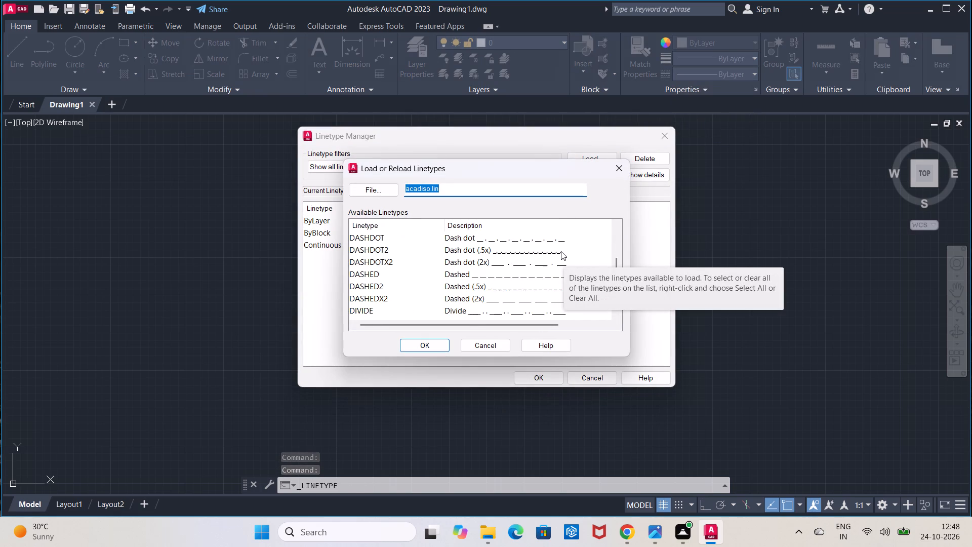
pyautogui.scroll(2, 541, 252)
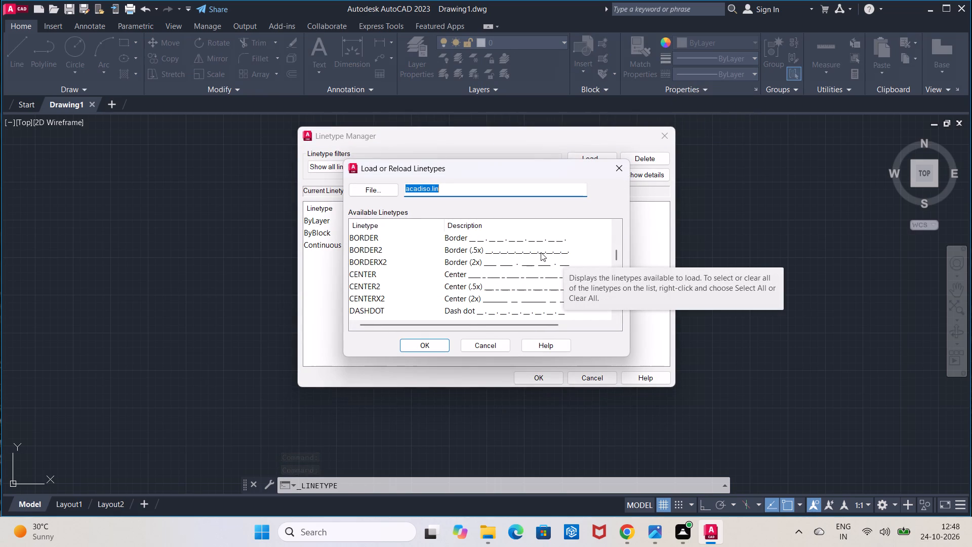
pyautogui.click(469, 285)
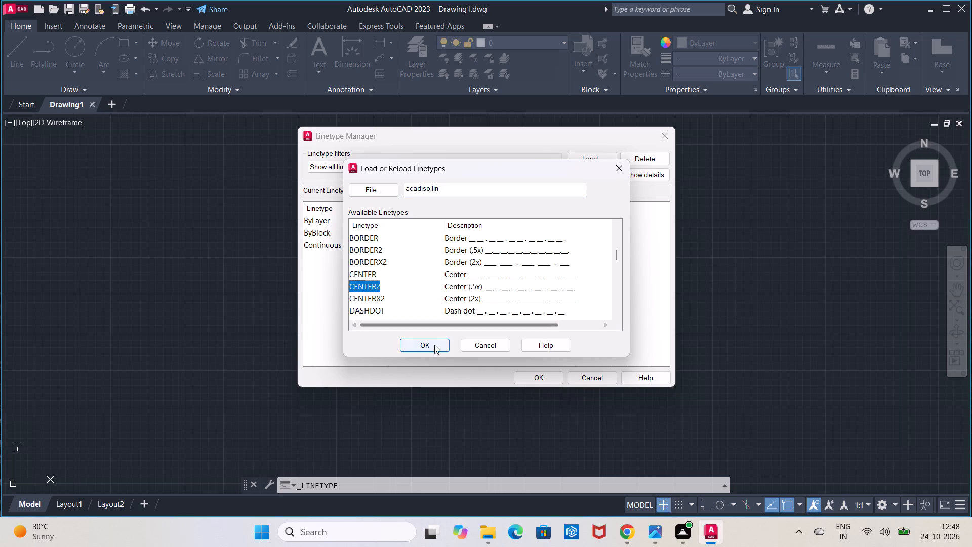
pyautogui.click(434, 345)
pyautogui.click(551, 376)
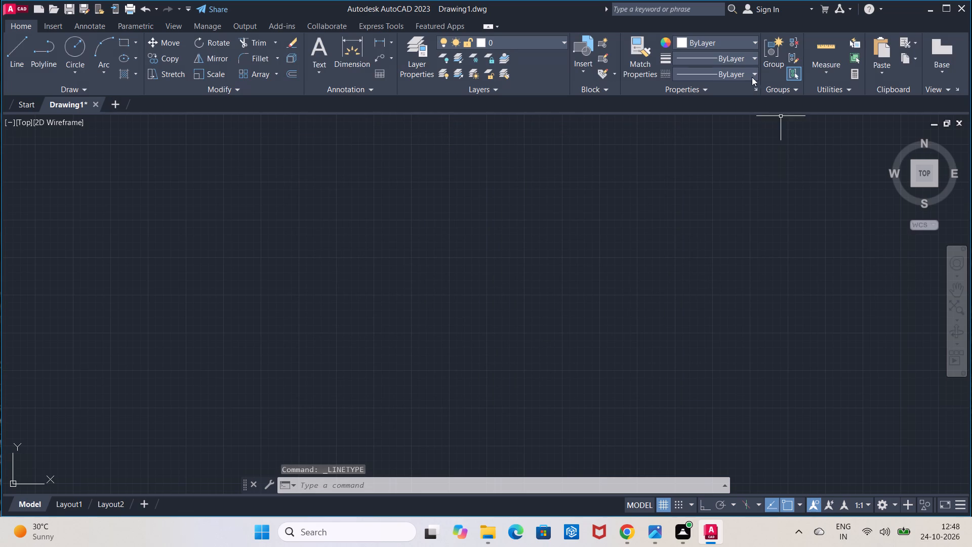
pyautogui.click(748, 73)
pyautogui.click(733, 120)
# Set the model space limits with the lower corner at 0,0 and the upper corner at 100,100.
pyautogui.click(691, 489)
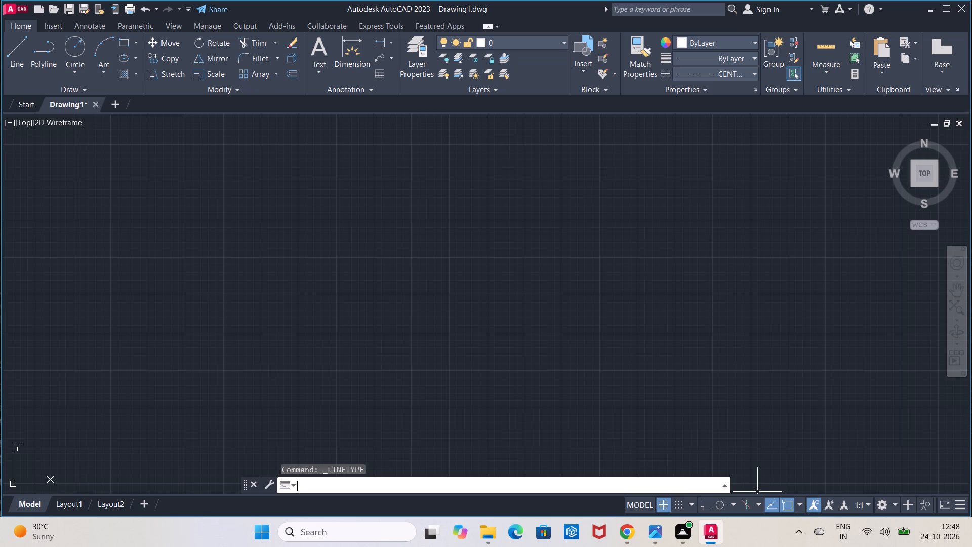
pyautogui.write('lim')
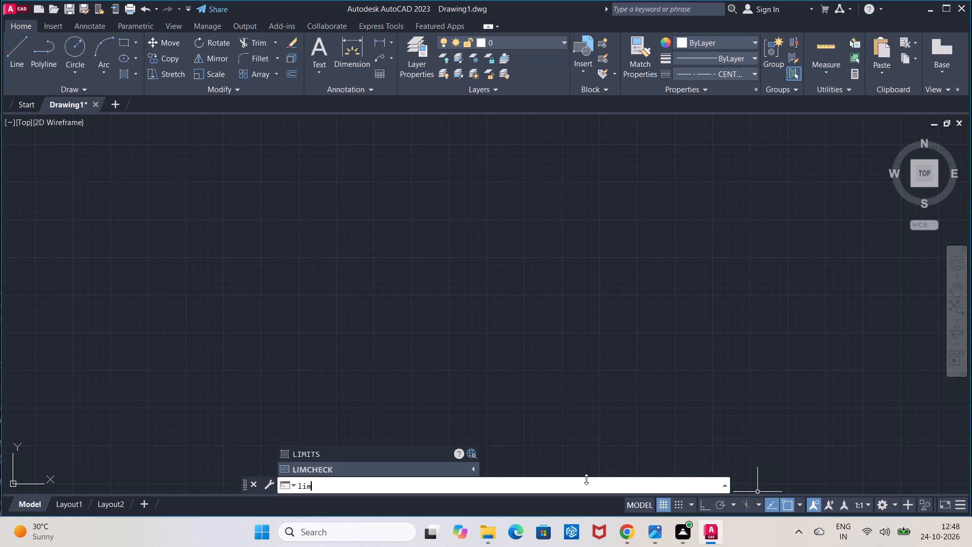
pyautogui.click(450, 454)
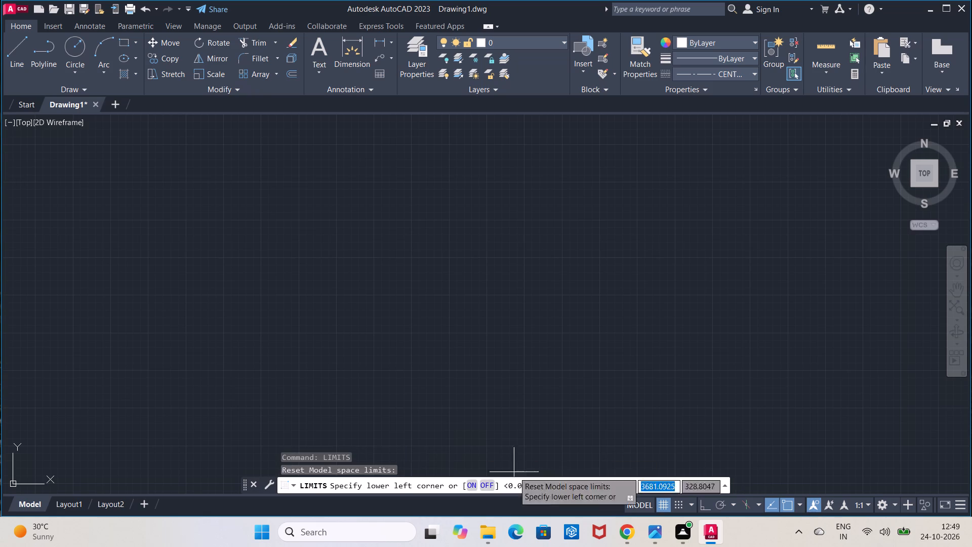
pyautogui.click(597, 482)
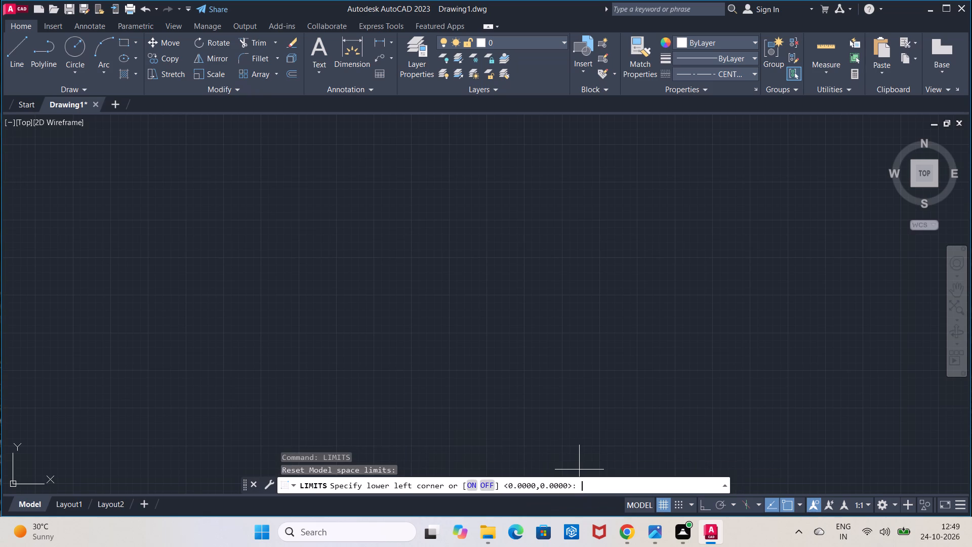
pyautogui.write('0,0')
pyautogui.press('Return')
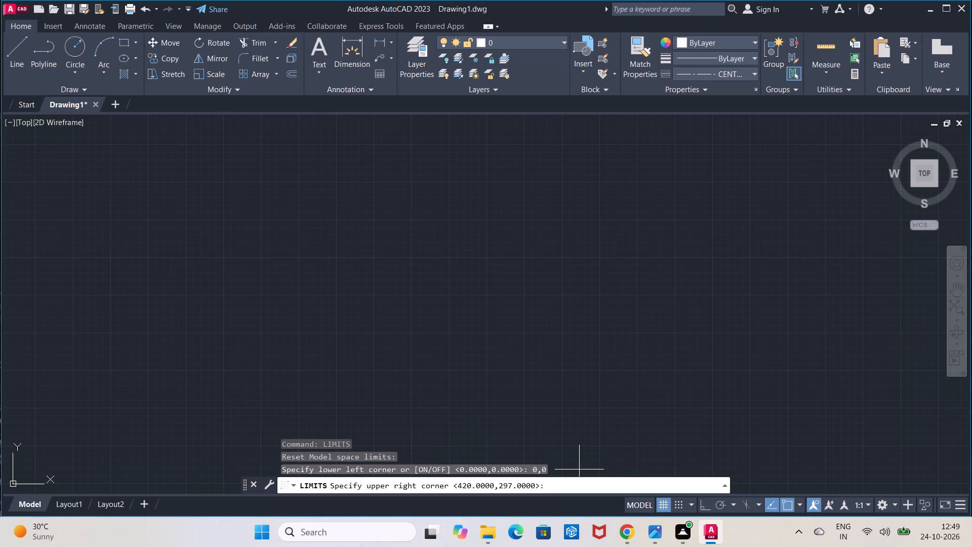
pyautogui.write('100.')
pyautogui.press('BackSpace')
pyautogui.write(',100')
pyautogui.press('Return')
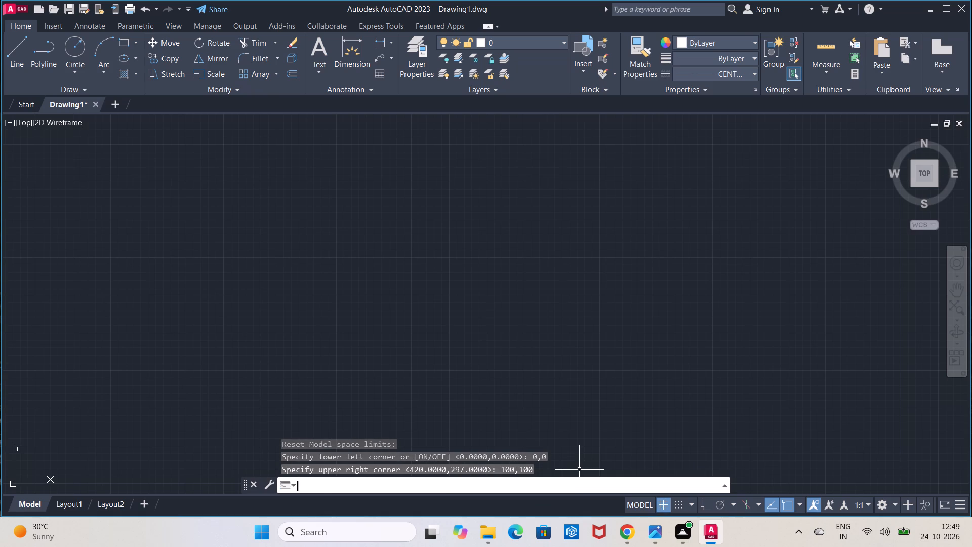
pyautogui.press('z')
pyautogui.press('Return')
pyautogui.press('a')
pyautogui.press('Return')
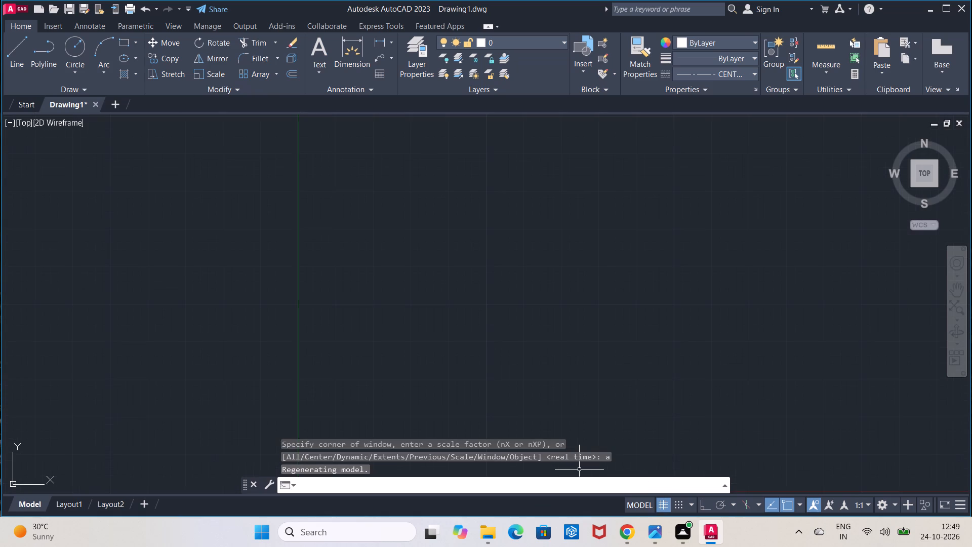
# With ortho mode on, draw a 110-unit horizontal centre line starting at about 70,53 and running in the positive X direction.
pyautogui.click(711, 513)
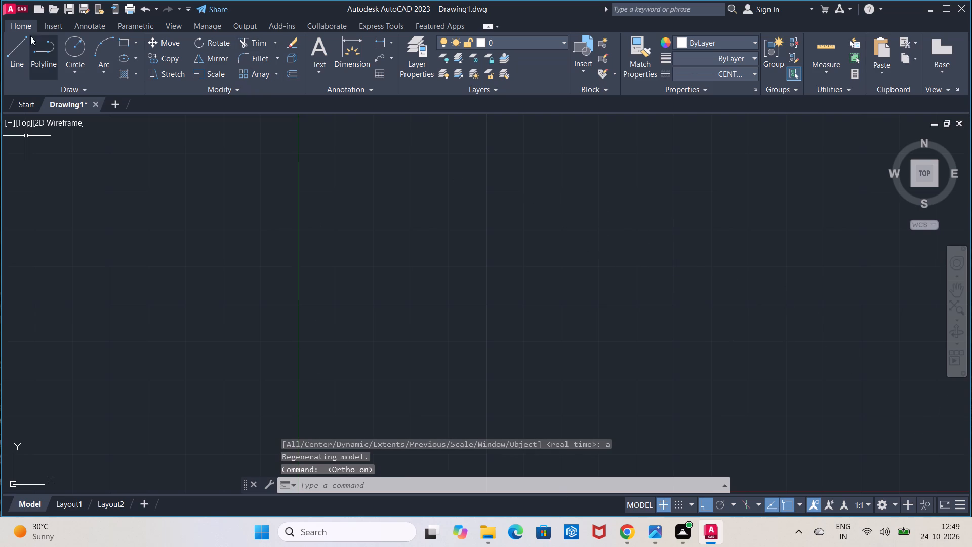
pyautogui.click(17, 46)
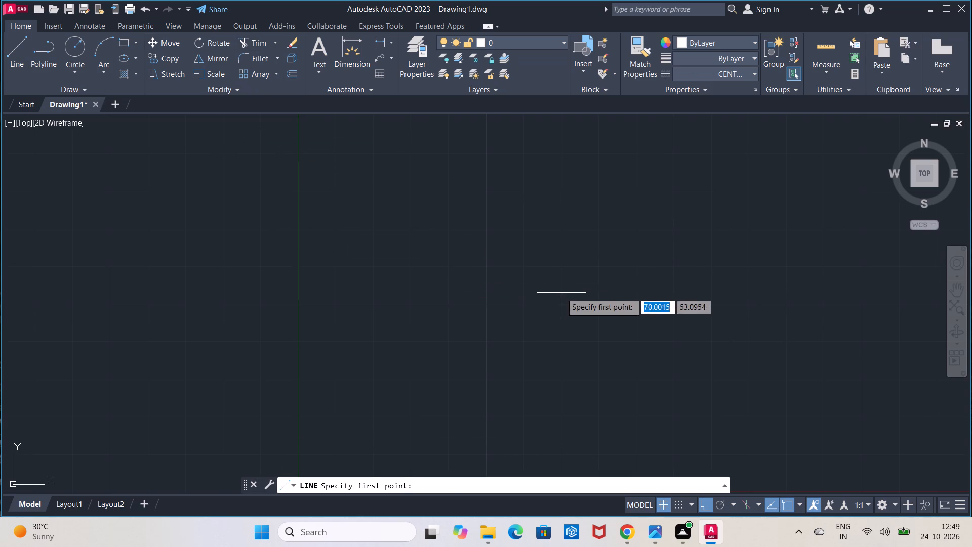
pyautogui.click(561, 293)
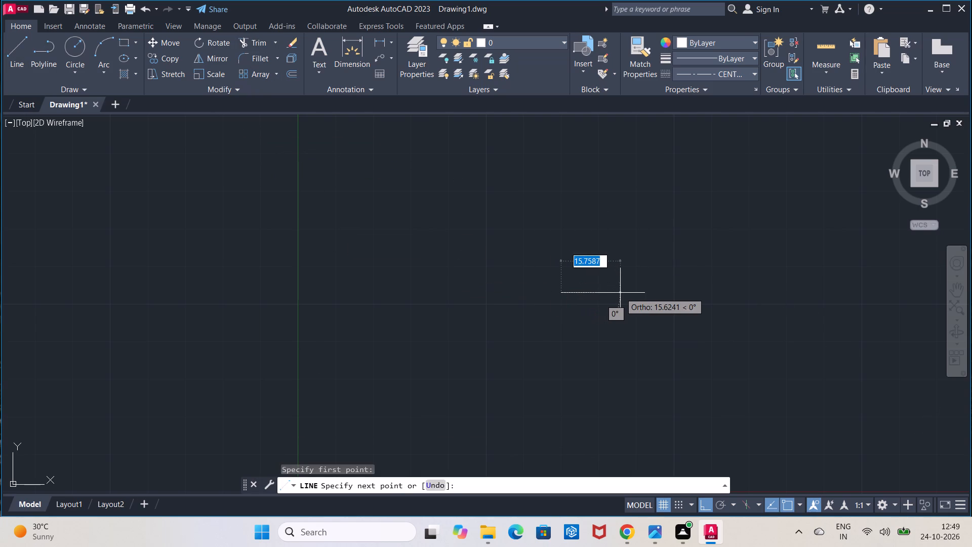
pyautogui.write('11')
pyautogui.press('0')
pyautogui.press('Return')
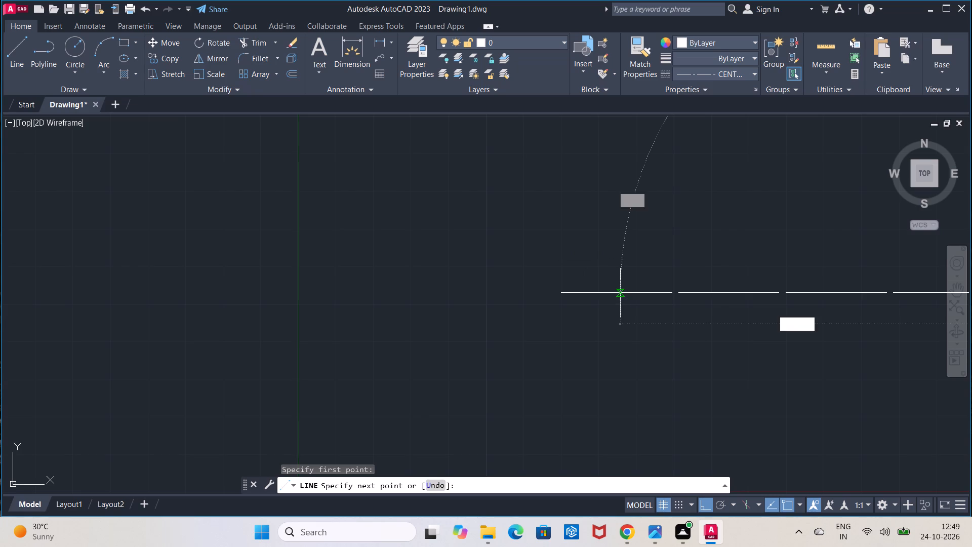
pyautogui.press('Escape')
# Set the current linetype to ByLayer.
pyautogui.scroll(-2, 620, 293)
pyautogui.moveTo(604, 294); pyautogui.dragTo(593, 296, button='middle')
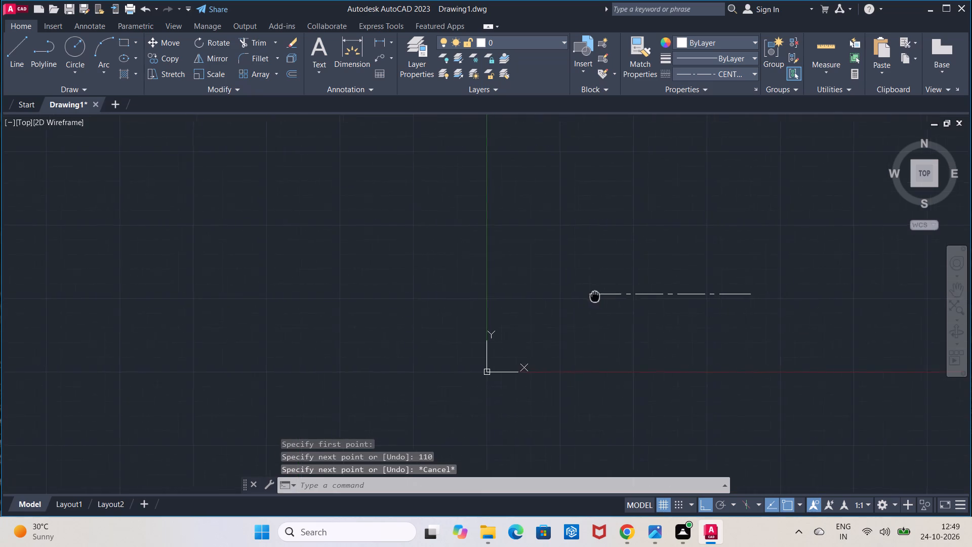
pyautogui.moveTo(593, 296); pyautogui.dragTo(376, 281, button='middle')
pyautogui.scroll(1, 378, 279)
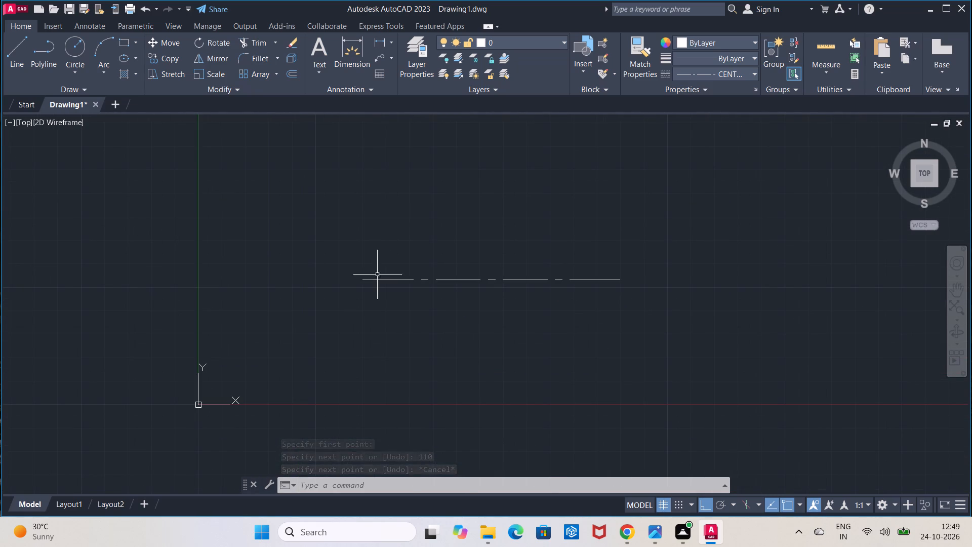
pyautogui.click(683, 75)
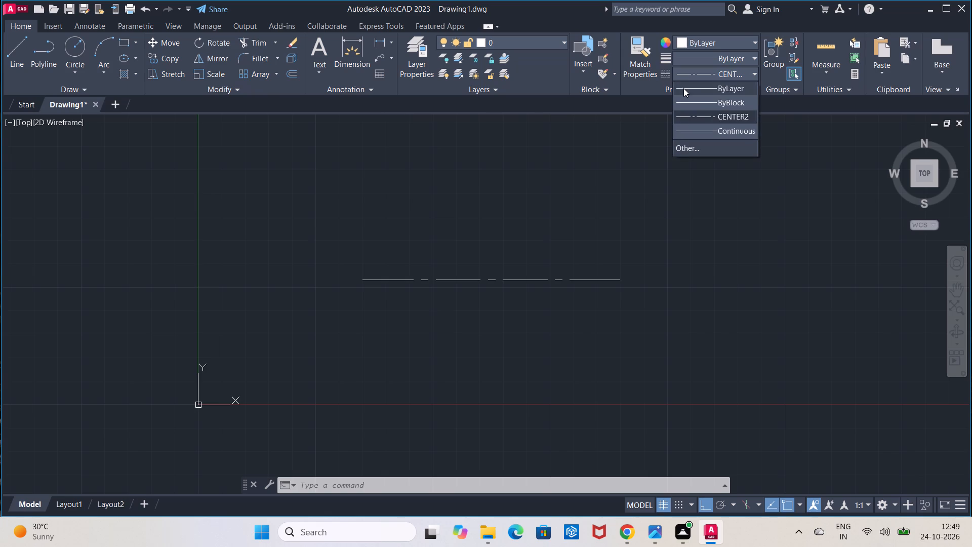
pyautogui.click(683, 89)
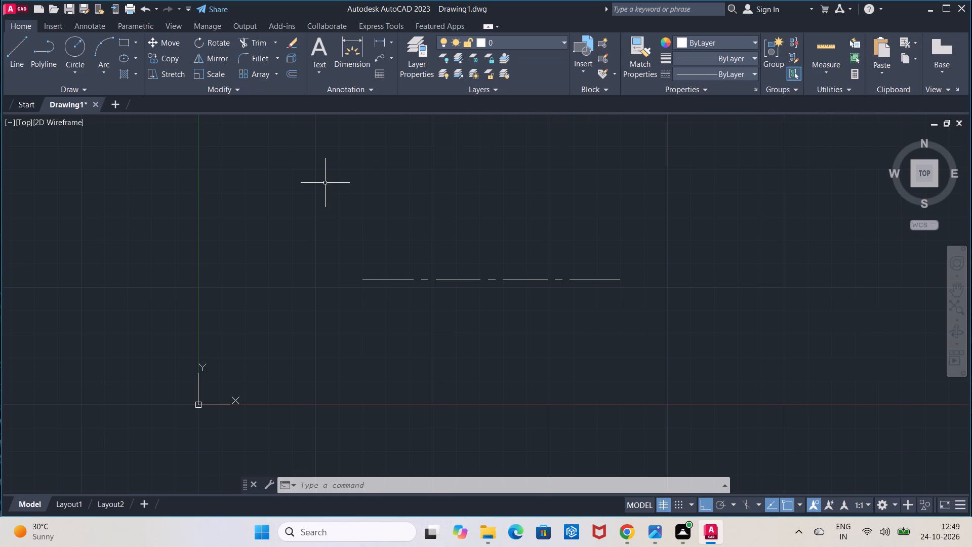
# Draw an 18-unit diameter circle centred on the left end of the horizontal centre line.
pyautogui.click(75, 71)
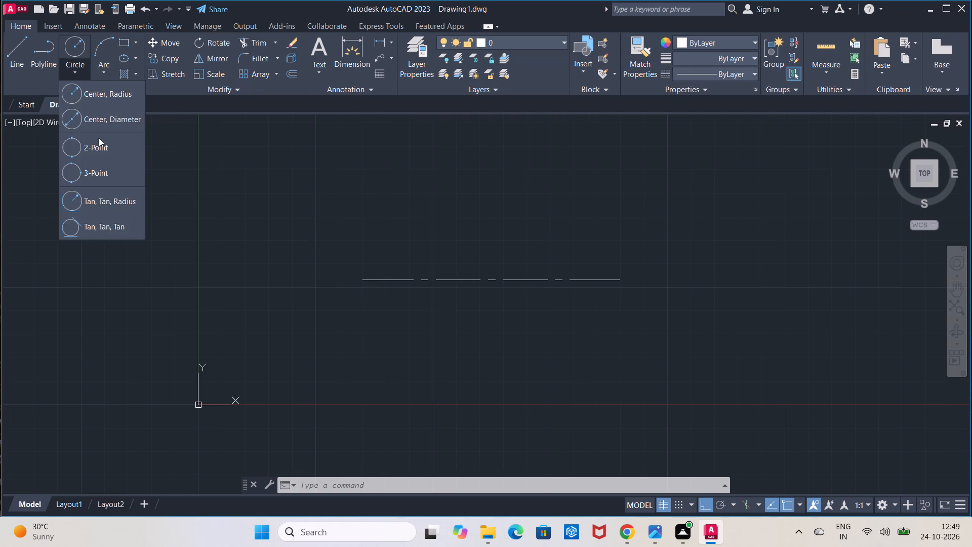
pyautogui.click(96, 125)
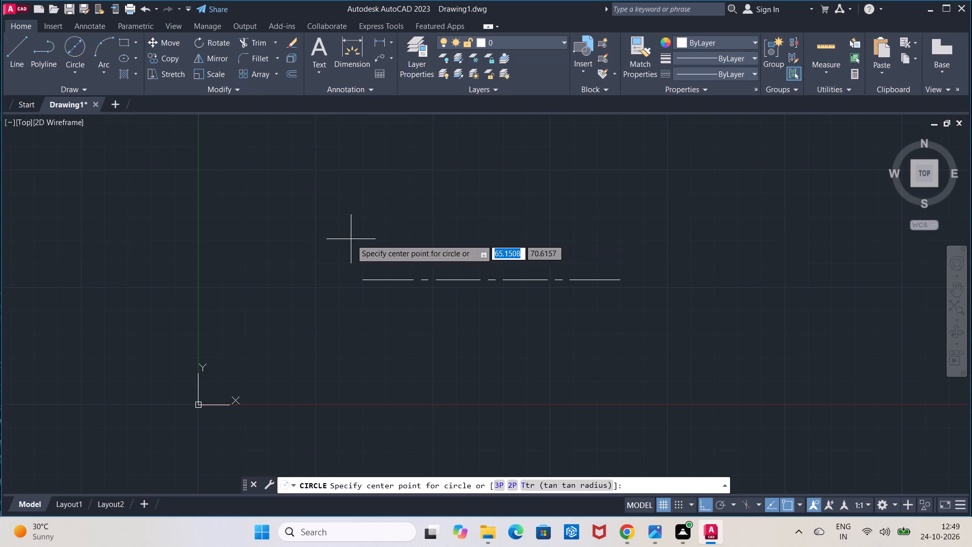
pyautogui.click(358, 280)
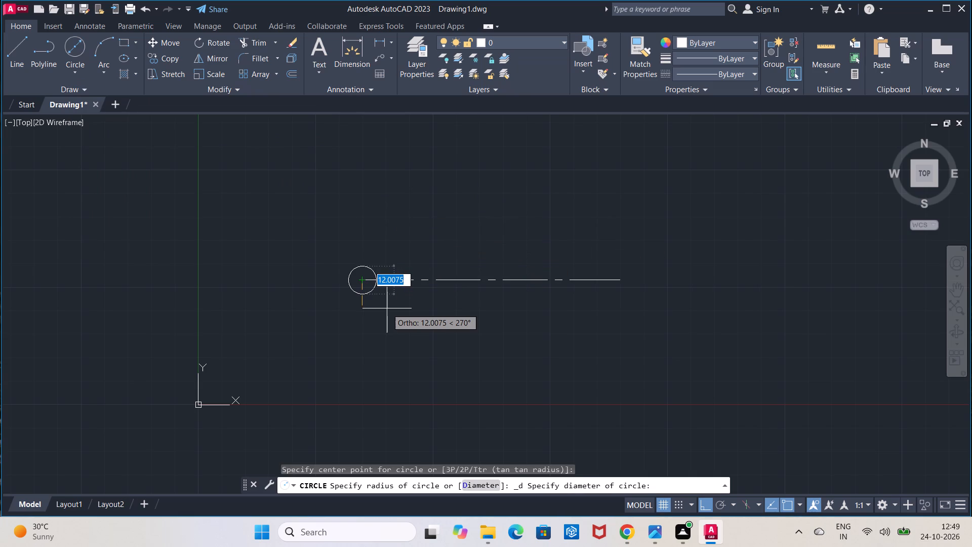
pyautogui.press('1')
pyautogui.press('8')
pyautogui.press('Return')
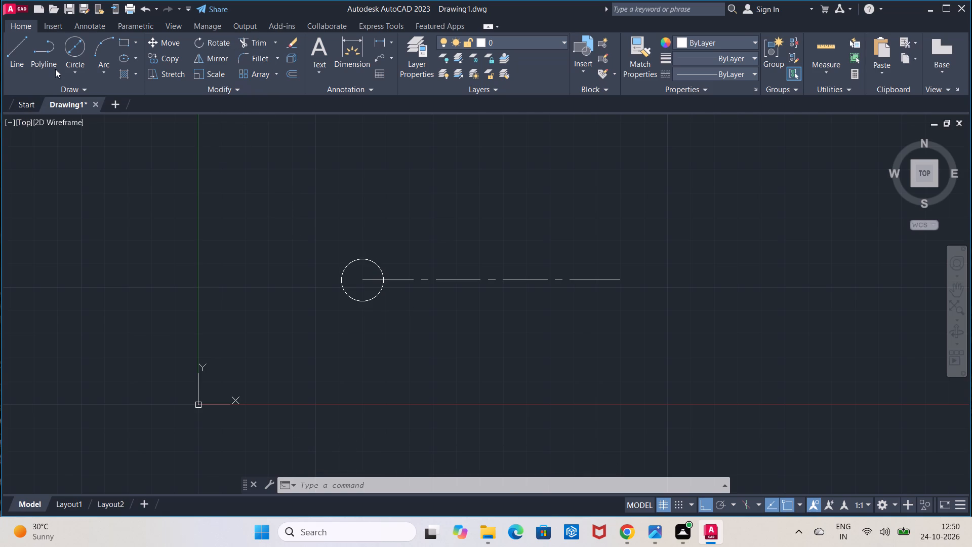
# Draw a concentric 34-unit diameter circle around the 18-unit hub circle.
pyautogui.click(76, 49)
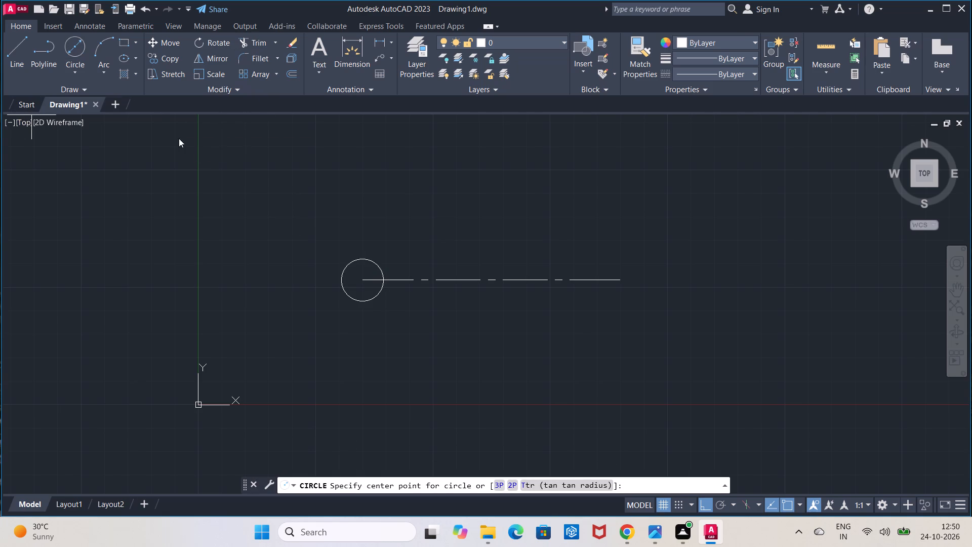
pyautogui.click(360, 280)
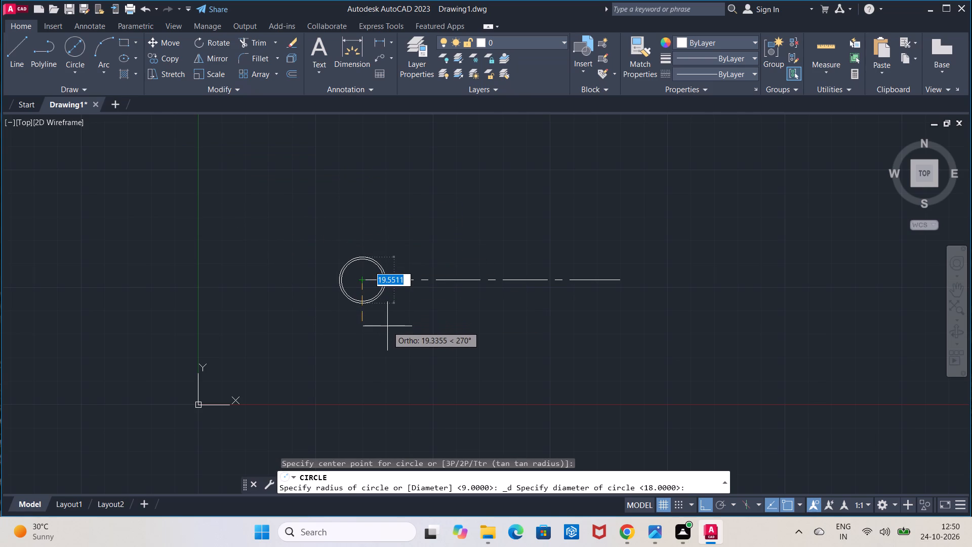
pyautogui.write('34')
pyautogui.press('Return')
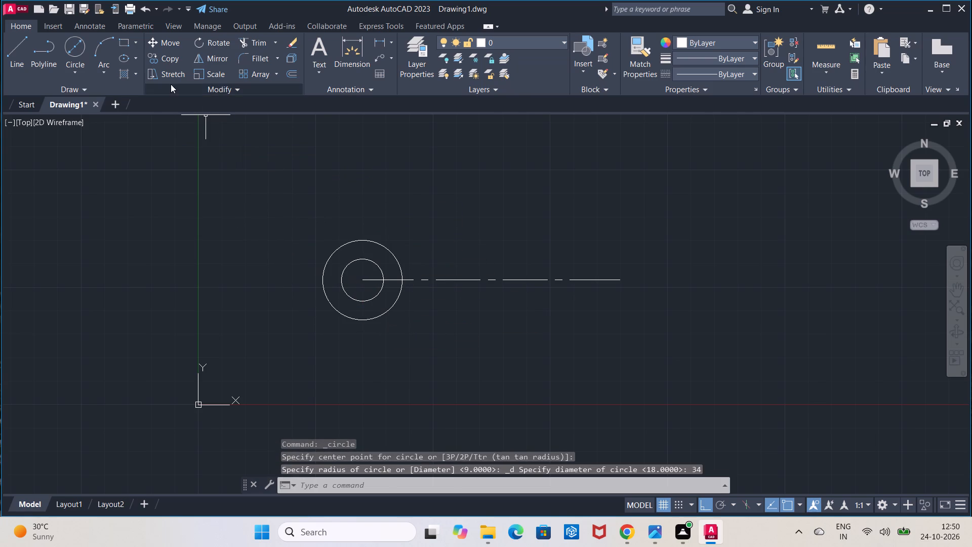
# Draw a third concentric circle with a radius of 24 units at the hub centre.
pyautogui.click(74, 67)
pyautogui.click(105, 100)
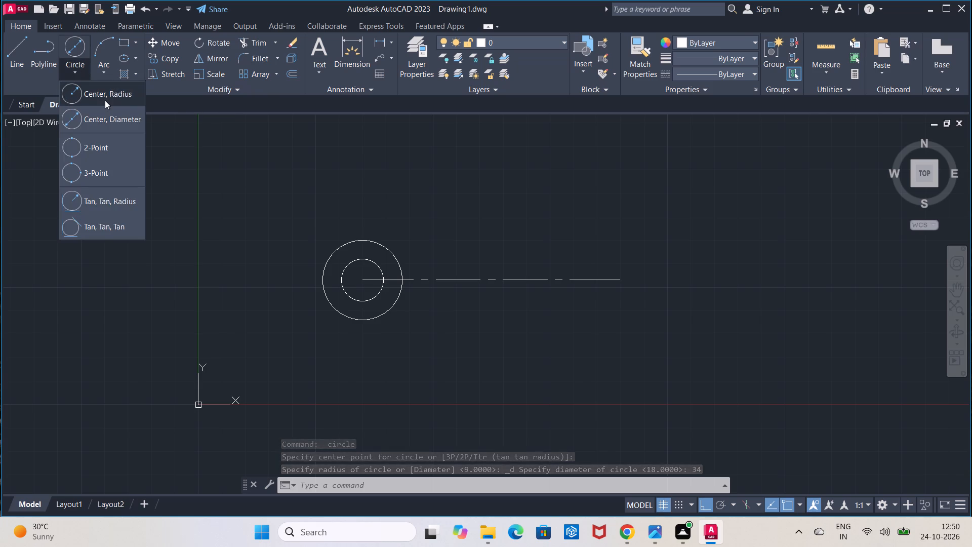
pyautogui.click(363, 282)
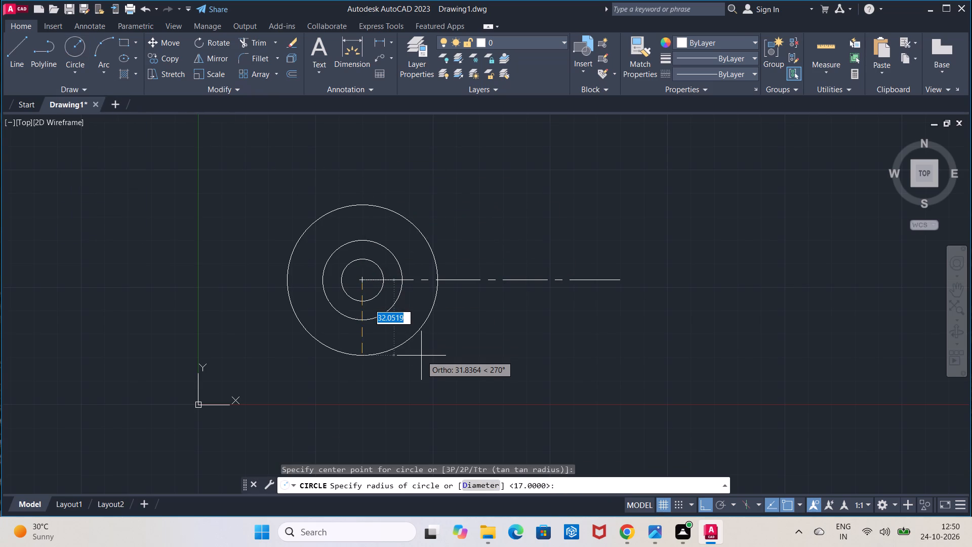
pyautogui.write('24')
pyautogui.press('Return')
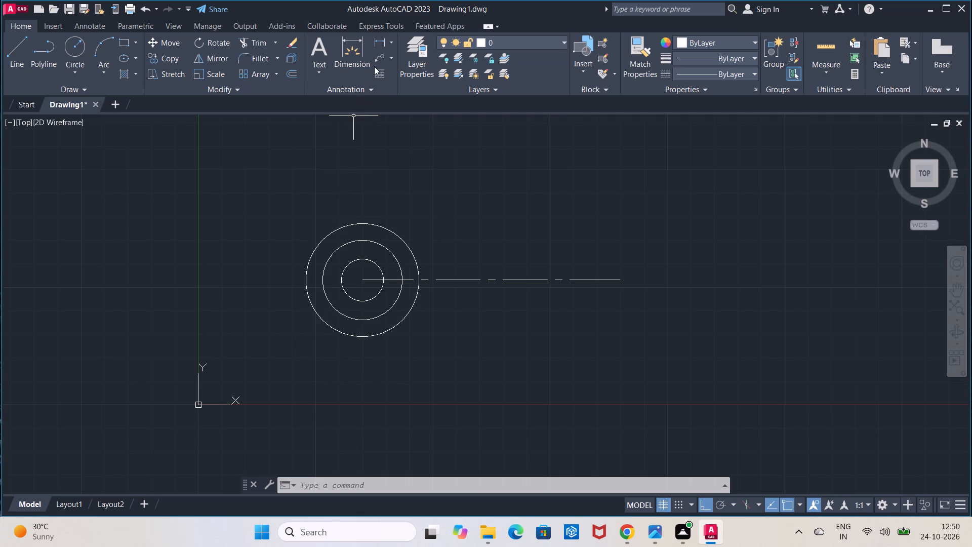
# With CENTER2 as the current linetype, draw a vertical line from the hub centre up to the outer circle's top quadrant.
pyautogui.click(687, 77)
pyautogui.click(712, 123)
pyautogui.click(21, 62)
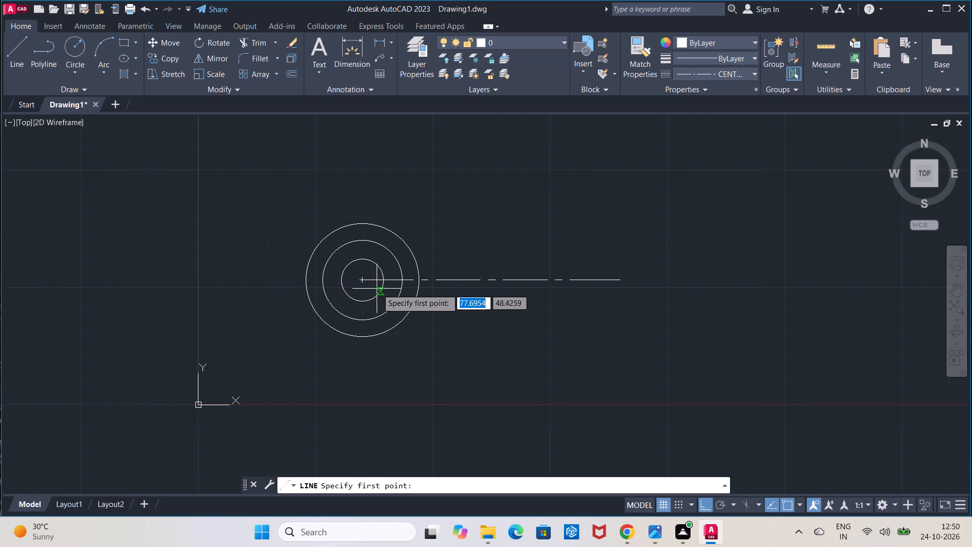
pyautogui.click(364, 282)
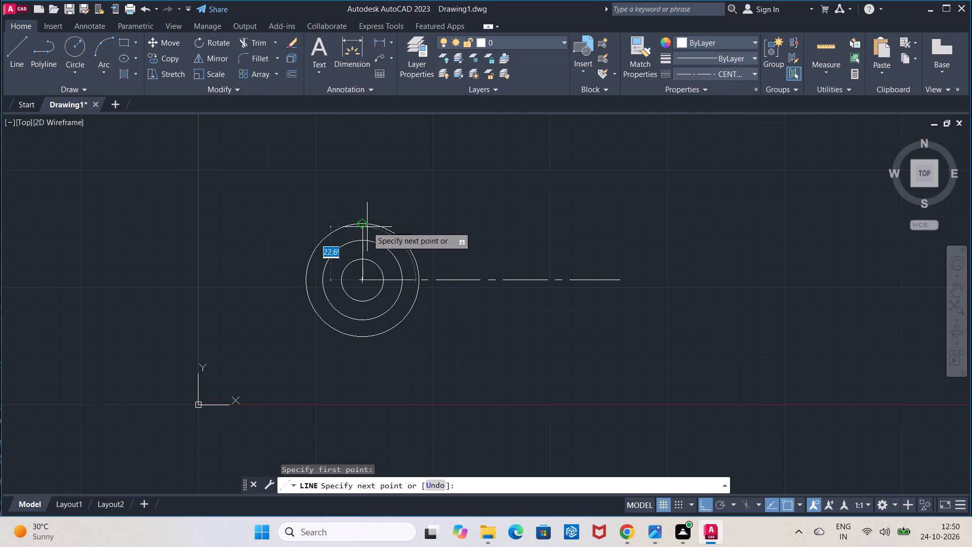
pyautogui.click(359, 224)
pyautogui.press('Escape')
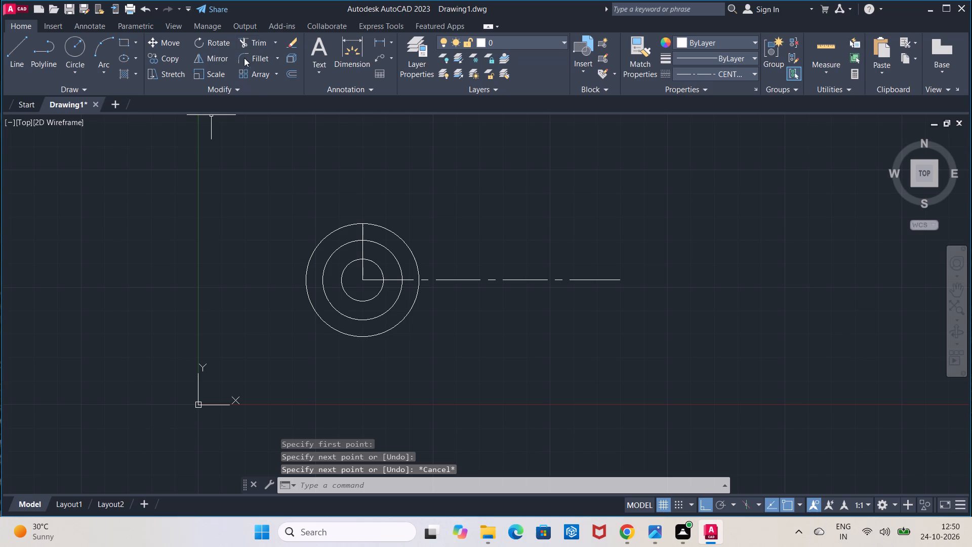
# Extend the vertical centre line downward through the hub to the bottom of the outermost circle.
pyautogui.click(274, 46)
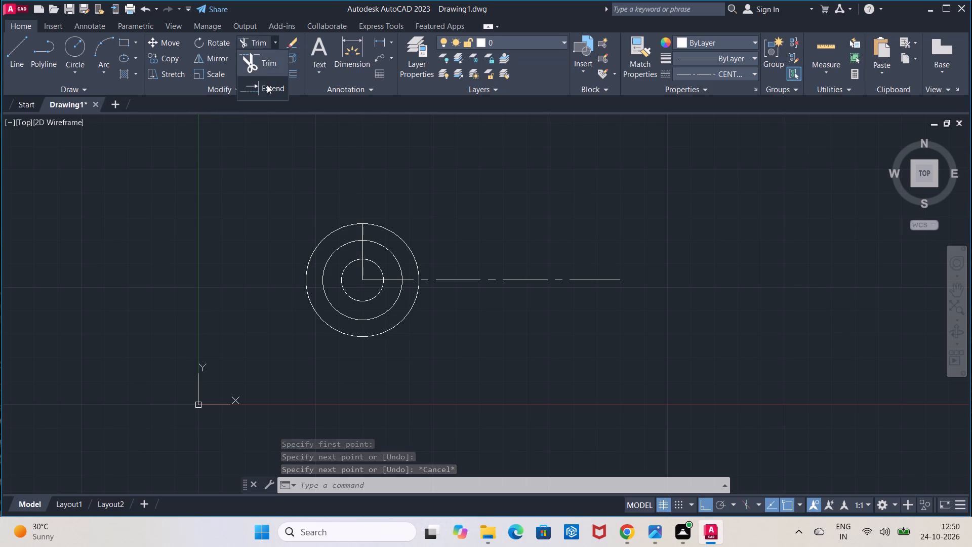
pyautogui.click(267, 85)
pyautogui.click(362, 281)
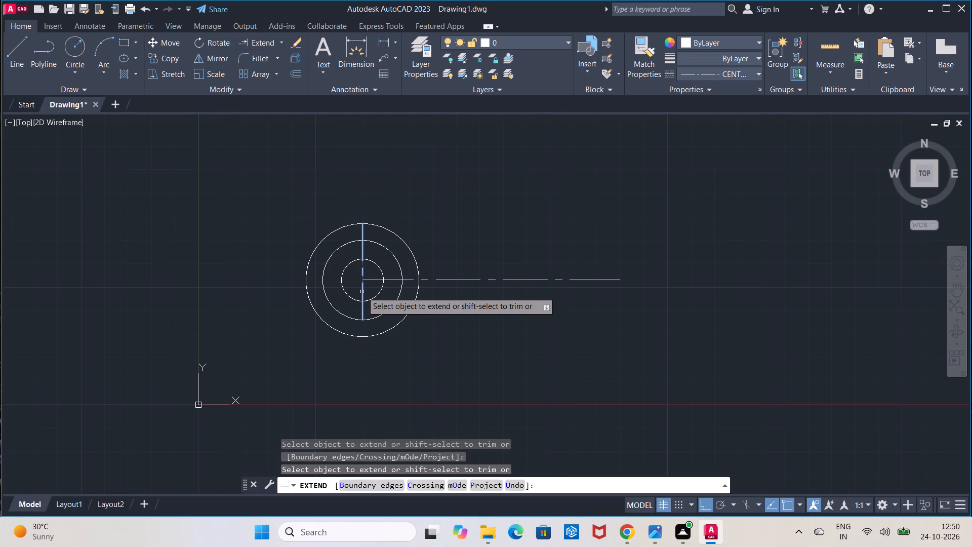
pyautogui.click(362, 292)
pyautogui.click(362, 310)
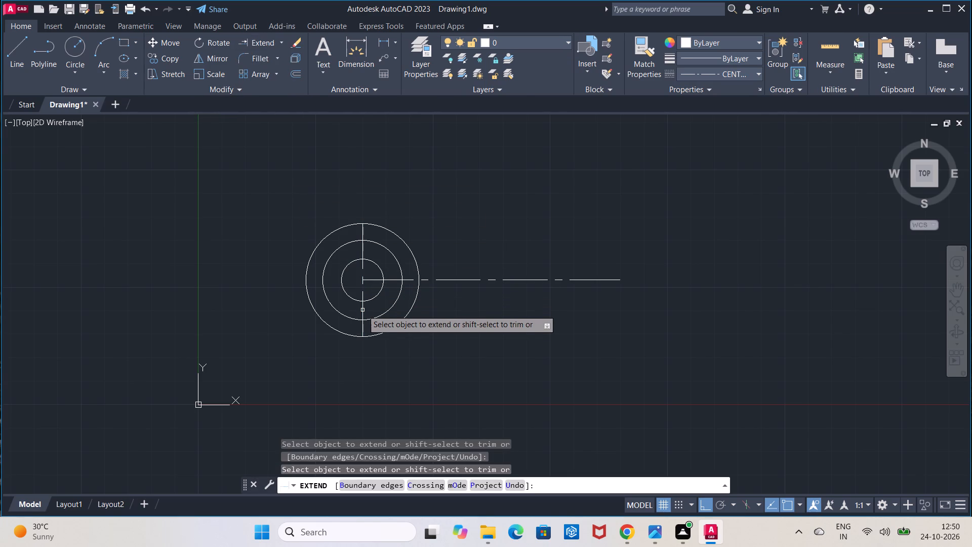
pyautogui.press('Escape')
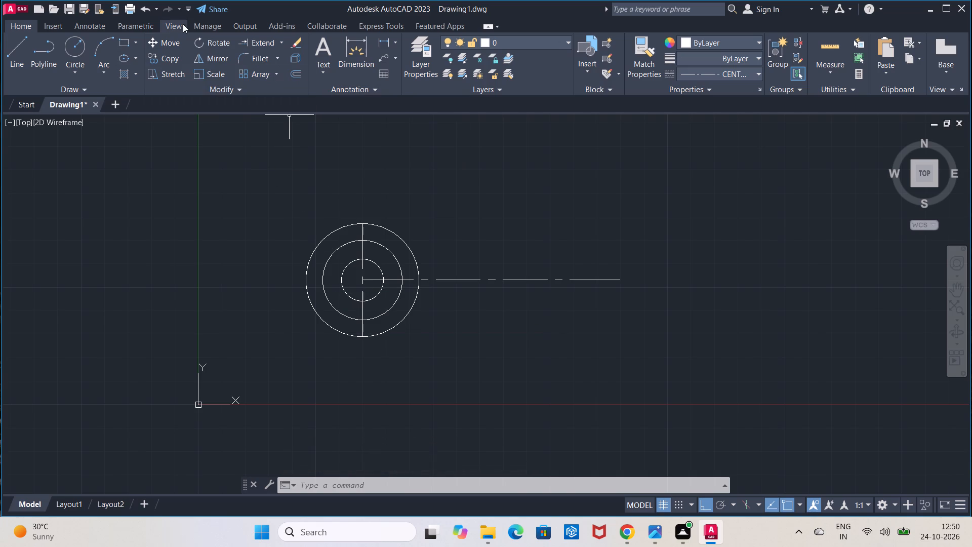
# Offset the hub's vertical centre line 48 units in the positive X direction.
pyautogui.click(293, 74)
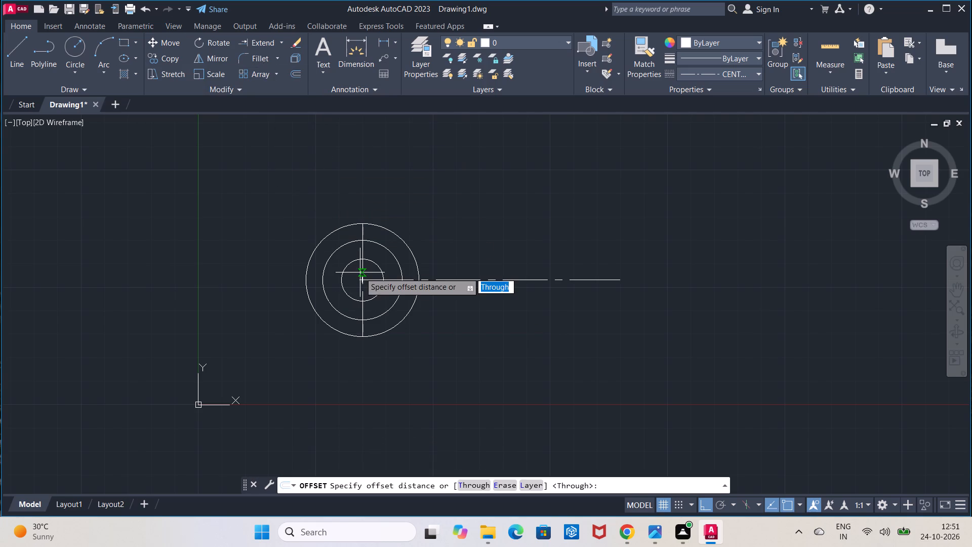
pyautogui.click(360, 281)
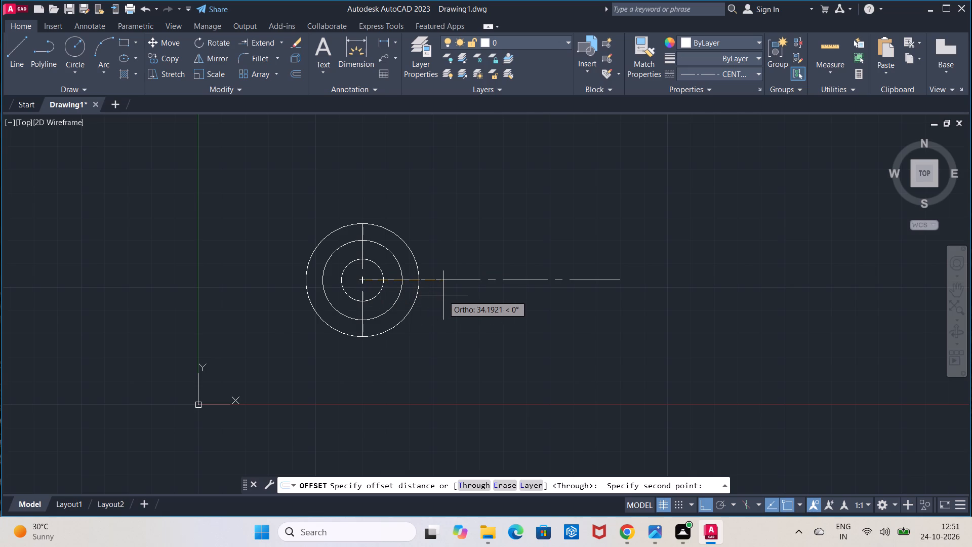
pyautogui.write('48')
pyautogui.press('Return')
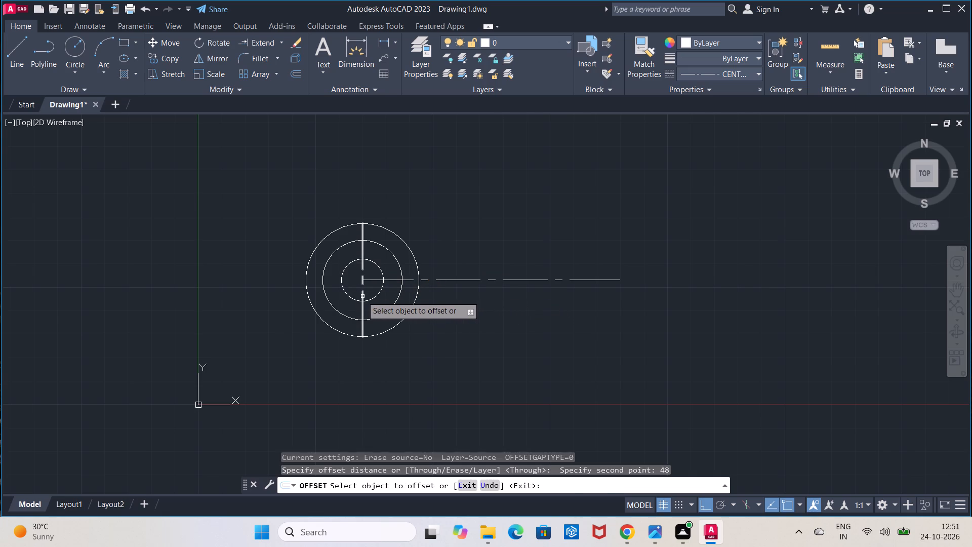
pyautogui.click(362, 296)
pyautogui.click(486, 292)
pyautogui.press('Escape')
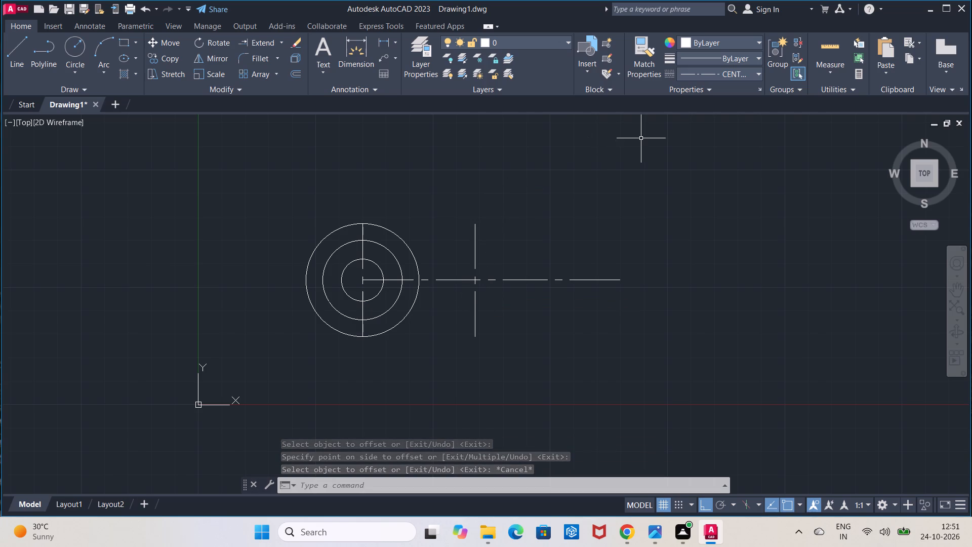
# Check the horizontal distance from the offset line's intersection to the right end of the centre line with a temporary linear dimension.
pyautogui.click(381, 44)
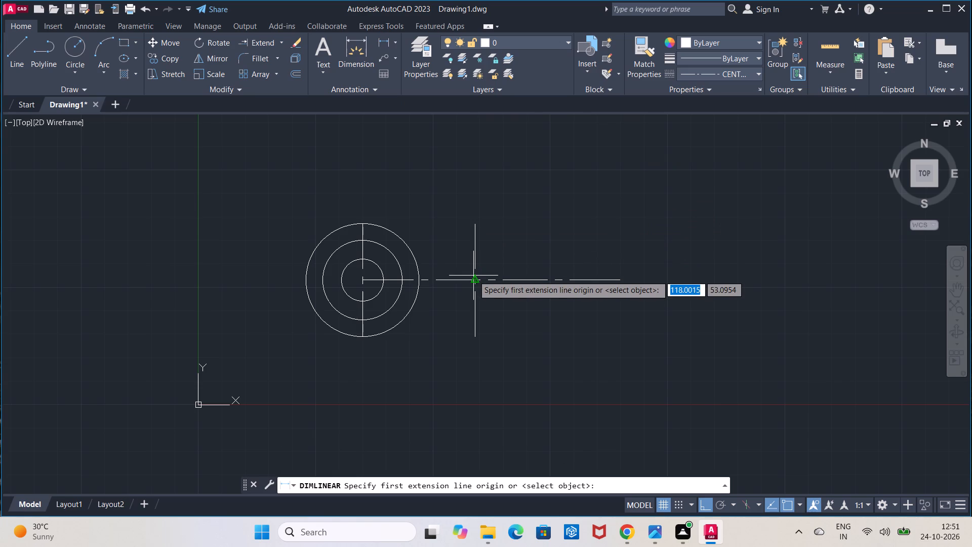
pyautogui.click(474, 280)
pyautogui.click(622, 280)
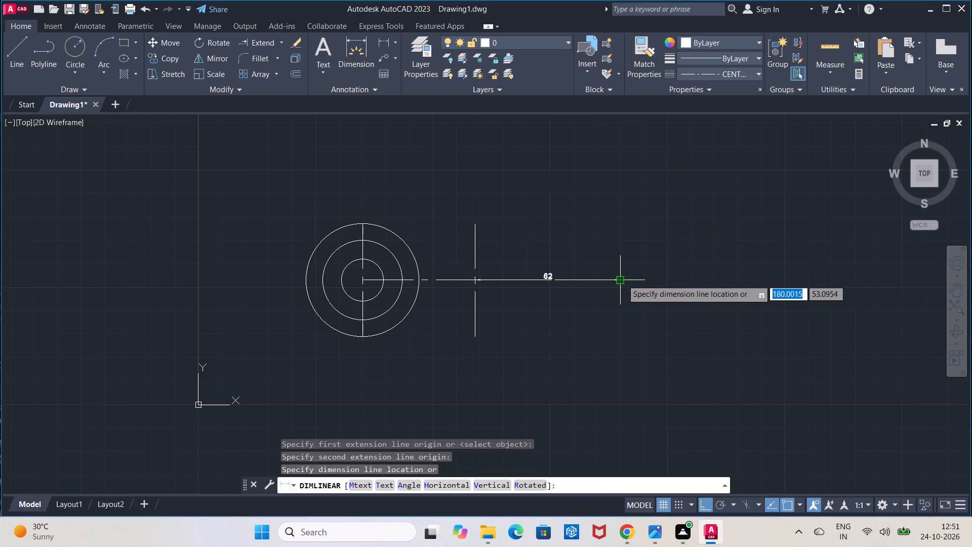
pyautogui.press('Escape')
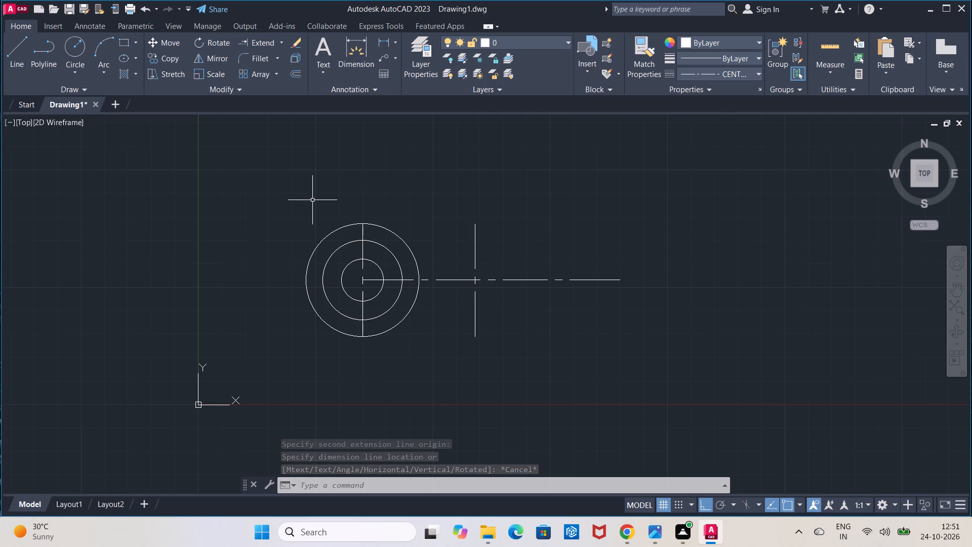
# With the linetype set to ByLayer, draw a circle of radius 14 at the offset line's intersection with the horizontal centre line.
pyautogui.click(699, 75)
pyautogui.click(707, 92)
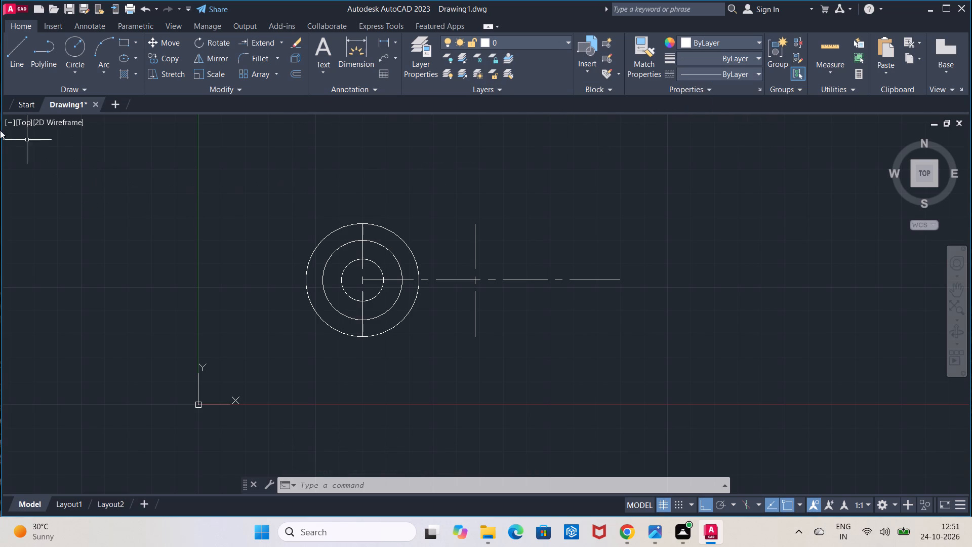
pyautogui.click(80, 49)
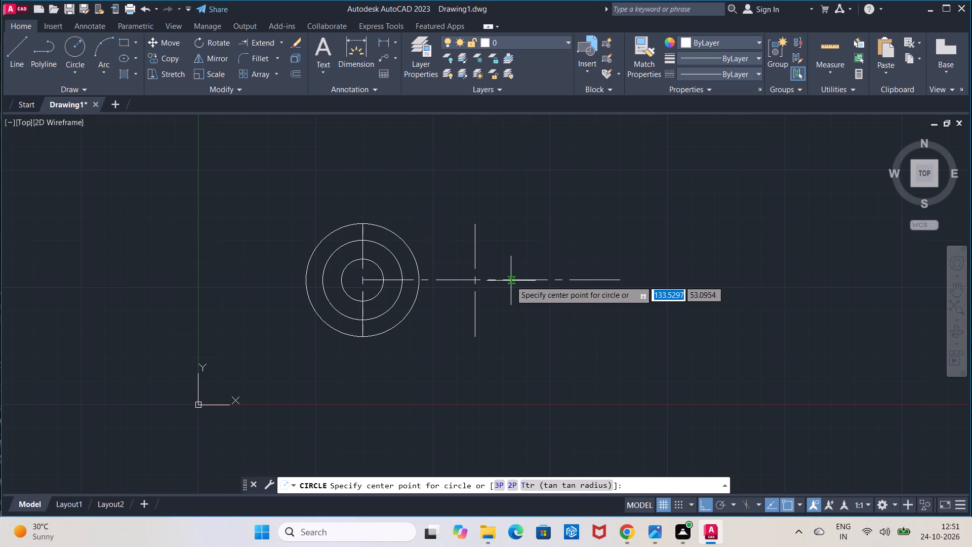
pyautogui.click(475, 280)
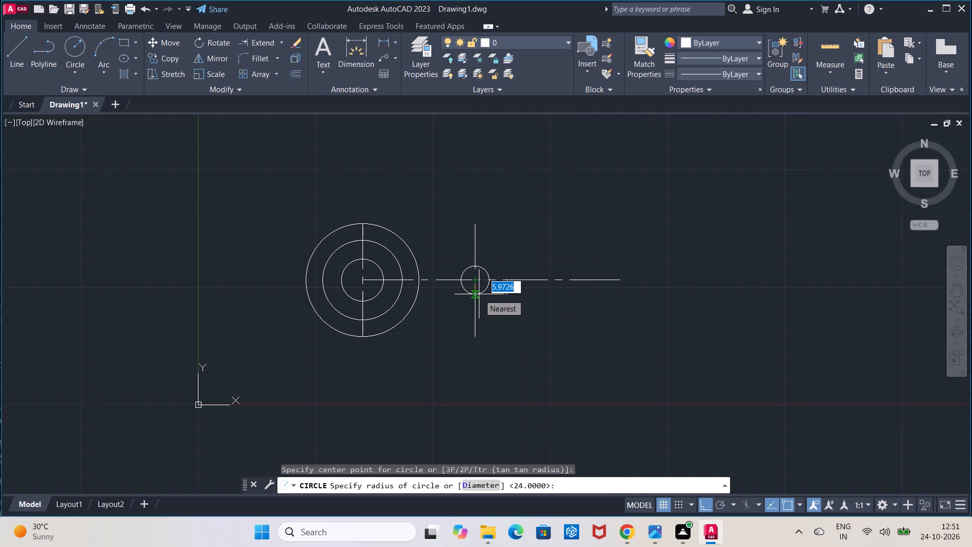
pyautogui.write('14')
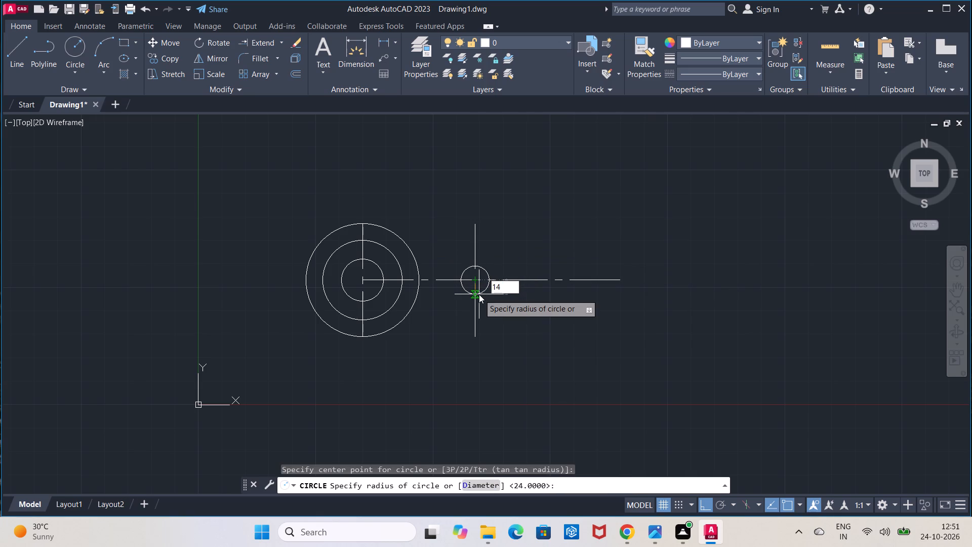
pyautogui.press('Return')
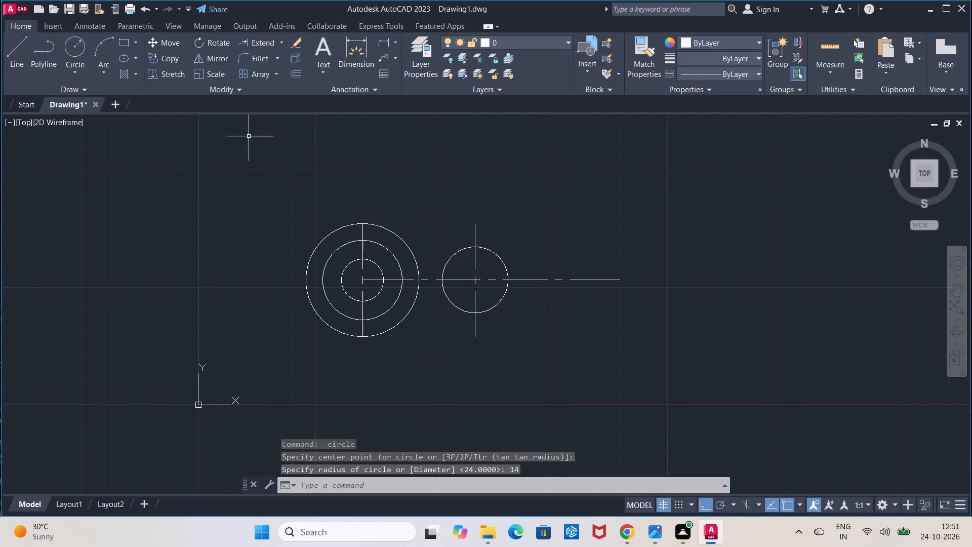
# Start another circle concentric with the 14-unit radius circle.
pyautogui.click(69, 54)
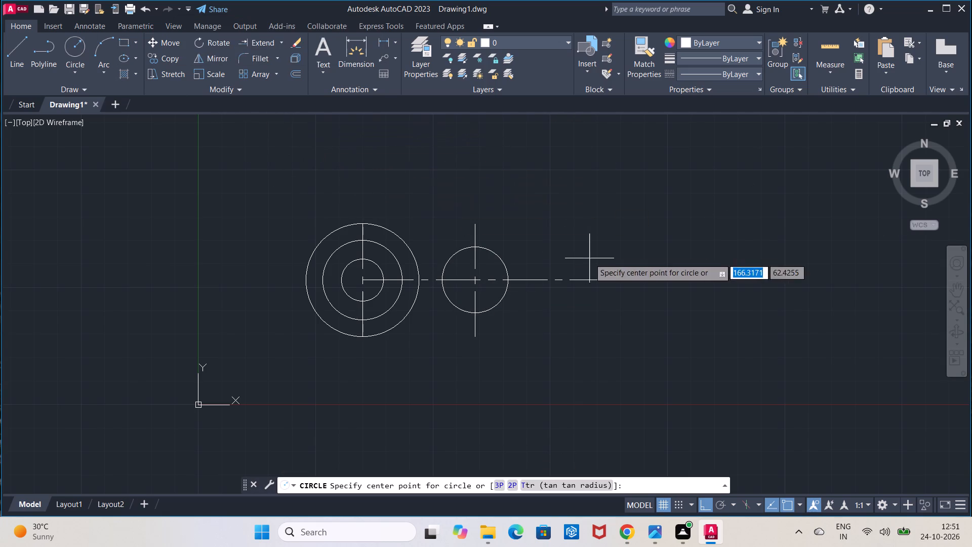
pyautogui.click(476, 280)
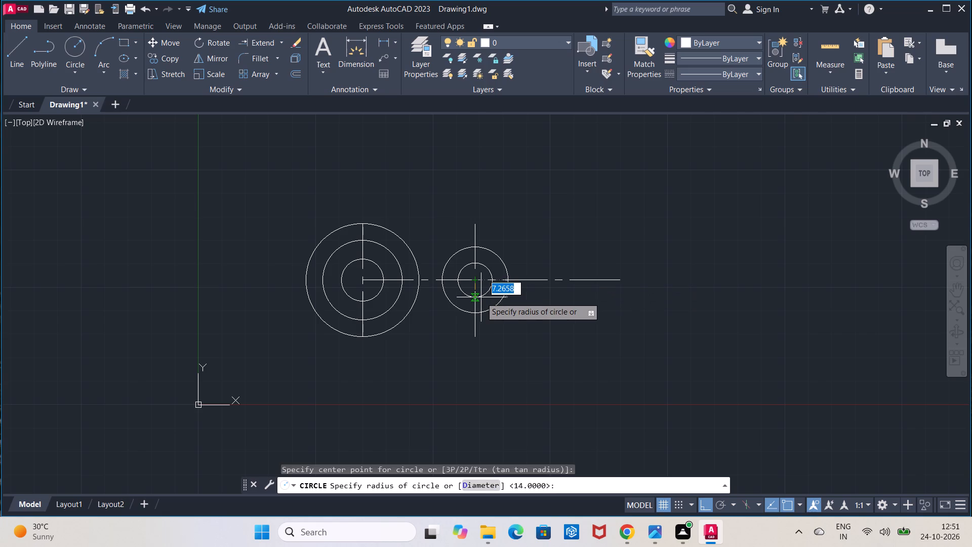
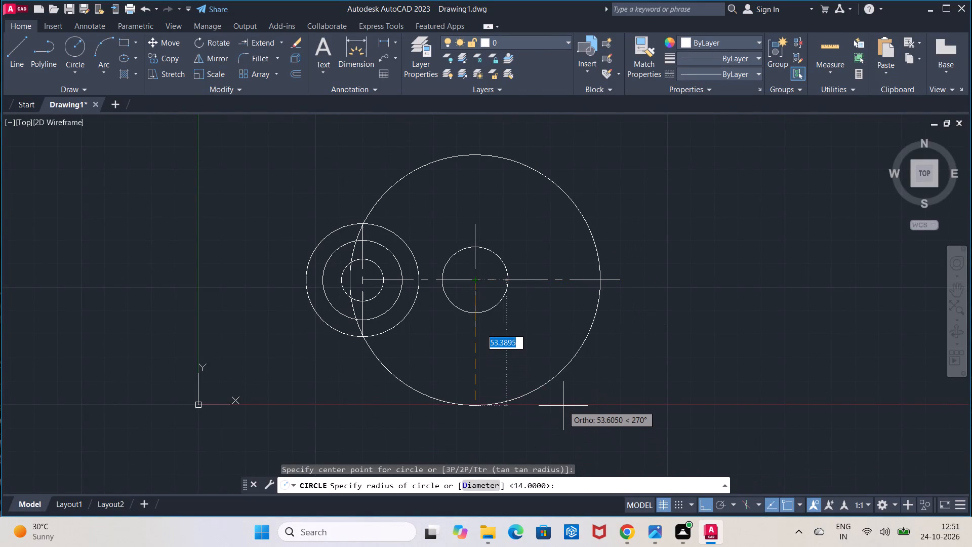
# Set the radius of the circle concentric with the 14-unit circle to 8.
pyautogui.press('8')
pyautogui.press('Return')
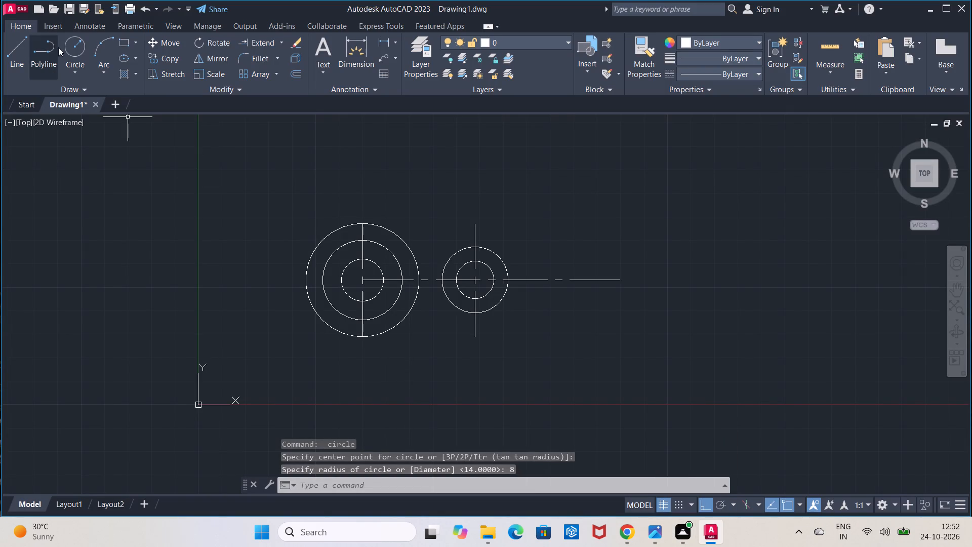
# Draw two concentric circles of radius 14 and 8 centred on the far right end of the horizontal centre line.
pyautogui.click(76, 44)
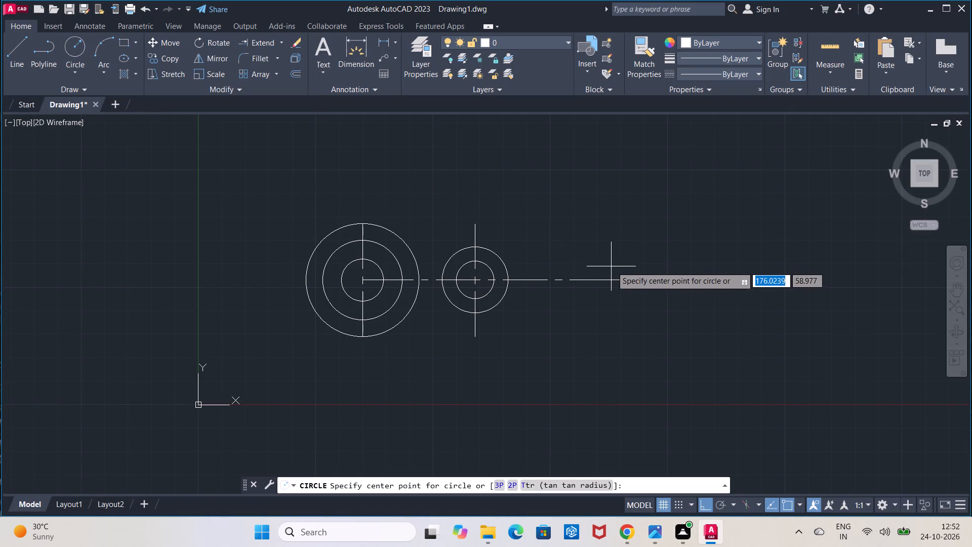
pyautogui.click(621, 277)
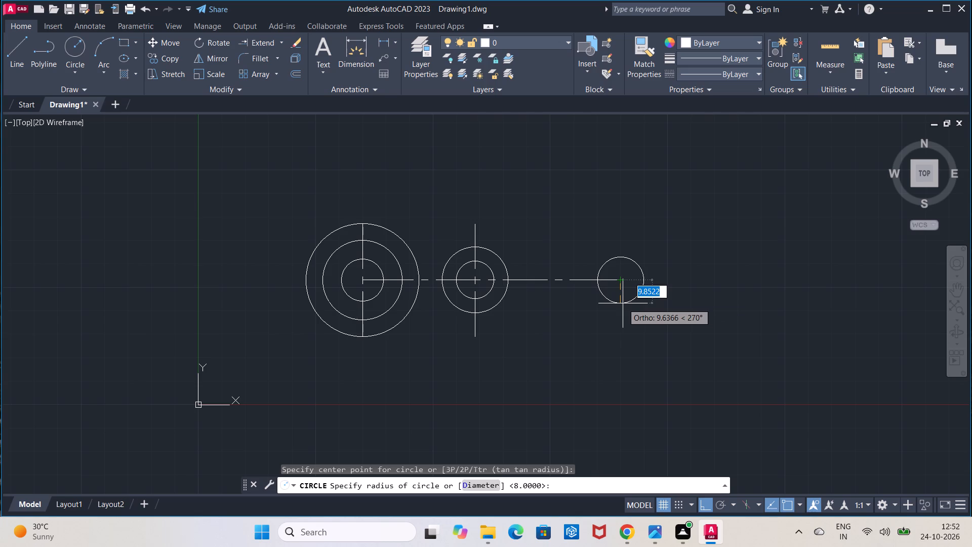
pyautogui.write('14')
pyautogui.press('Return')
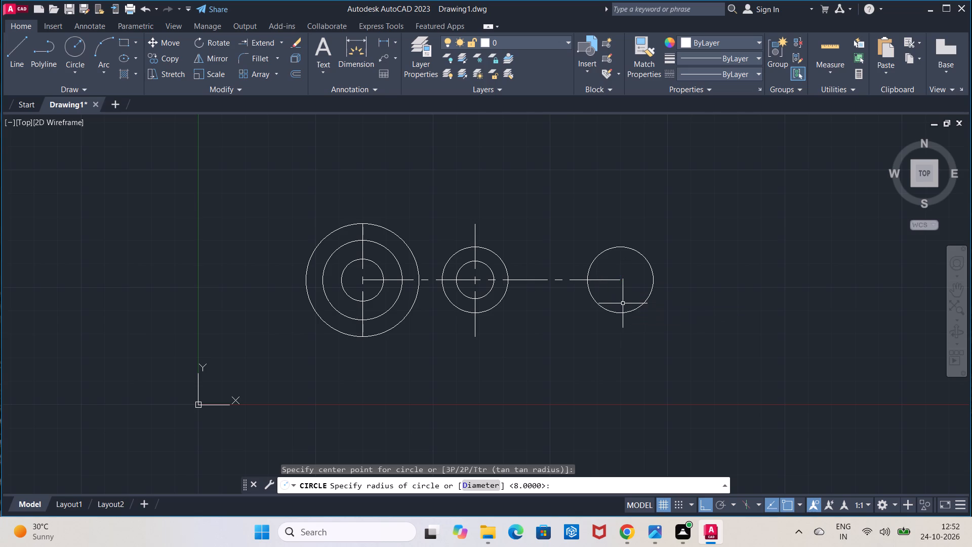
pyautogui.click(81, 51)
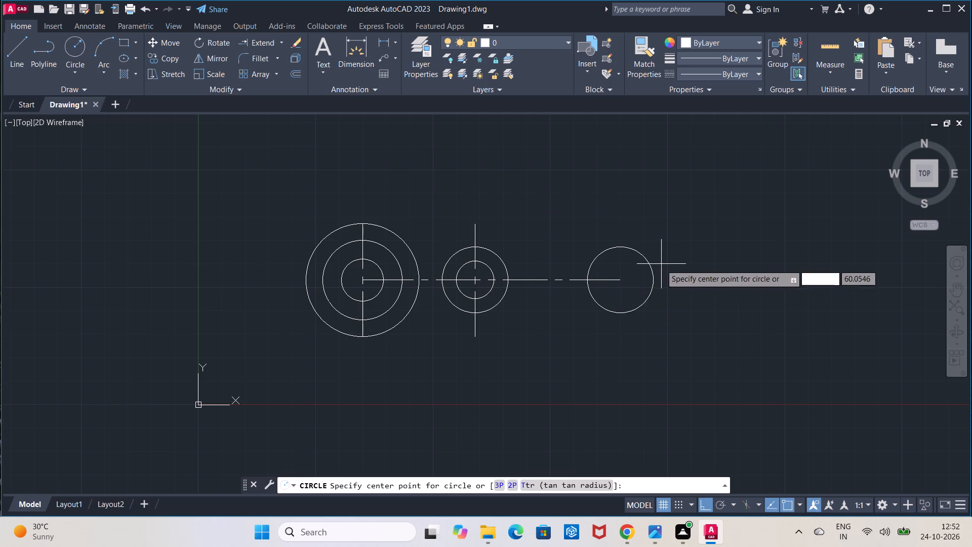
pyautogui.click(617, 279)
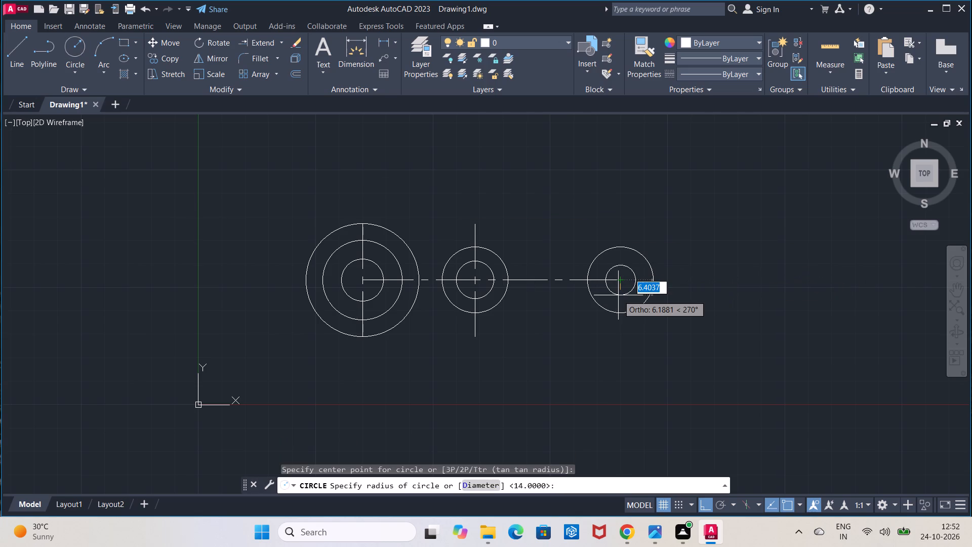
pyautogui.press('8')
pyautogui.press('Return')
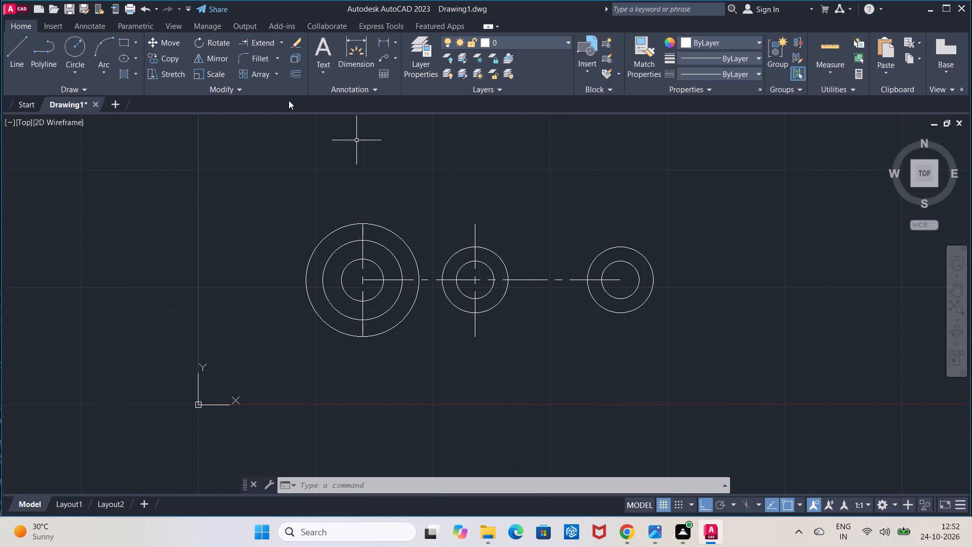
# Join the two radius 14 circles with horizontal lines between their top quadrants and between their bottom quadrants.
pyautogui.click(7, 40)
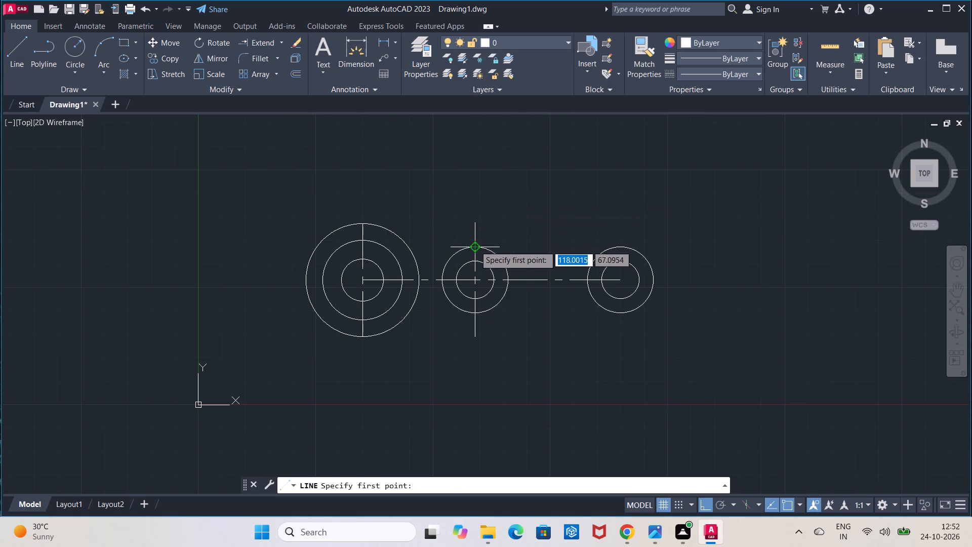
pyautogui.click(475, 246)
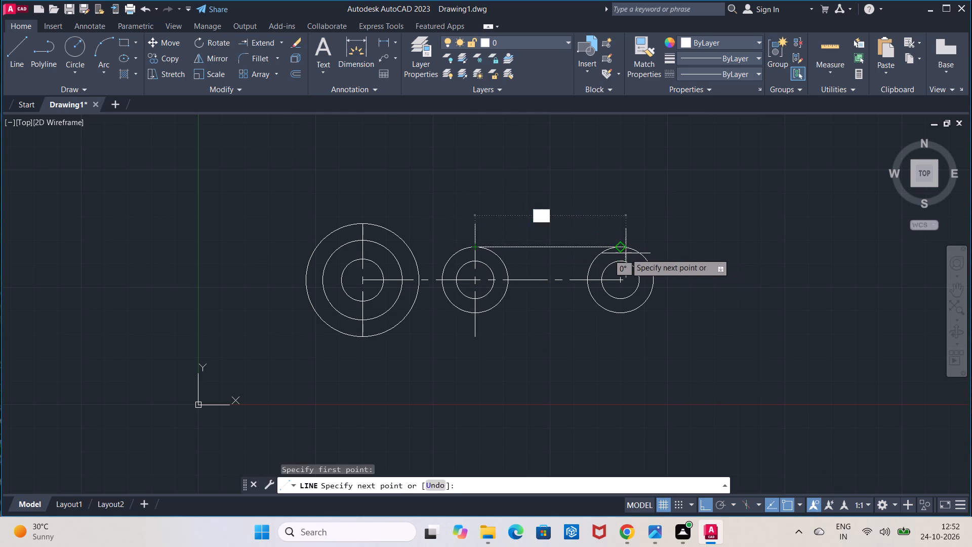
pyautogui.click(624, 250)
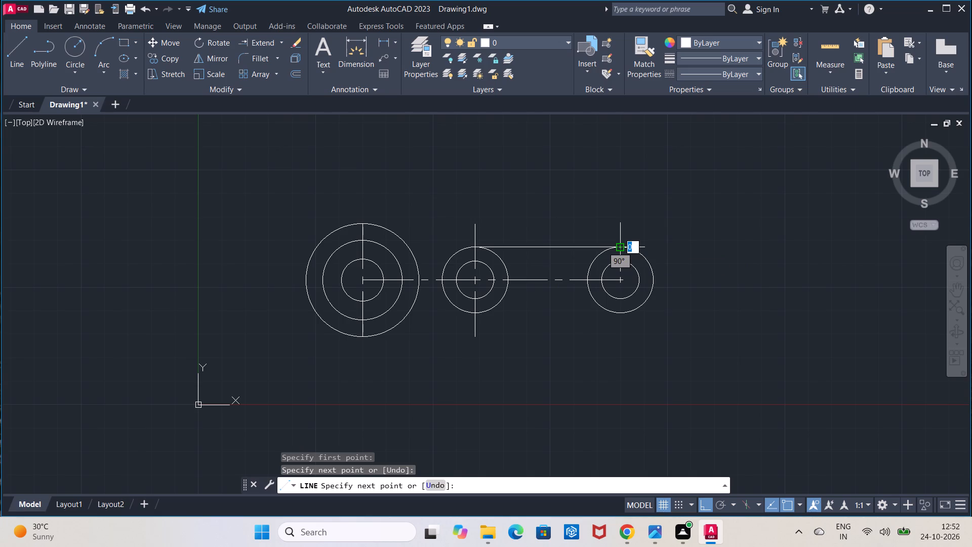
pyautogui.press('Escape')
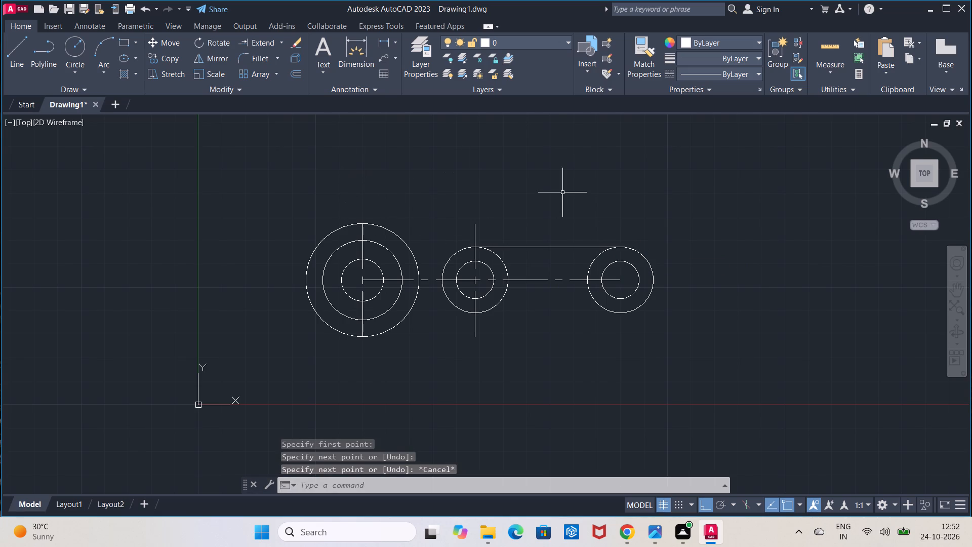
pyautogui.click(9, 55)
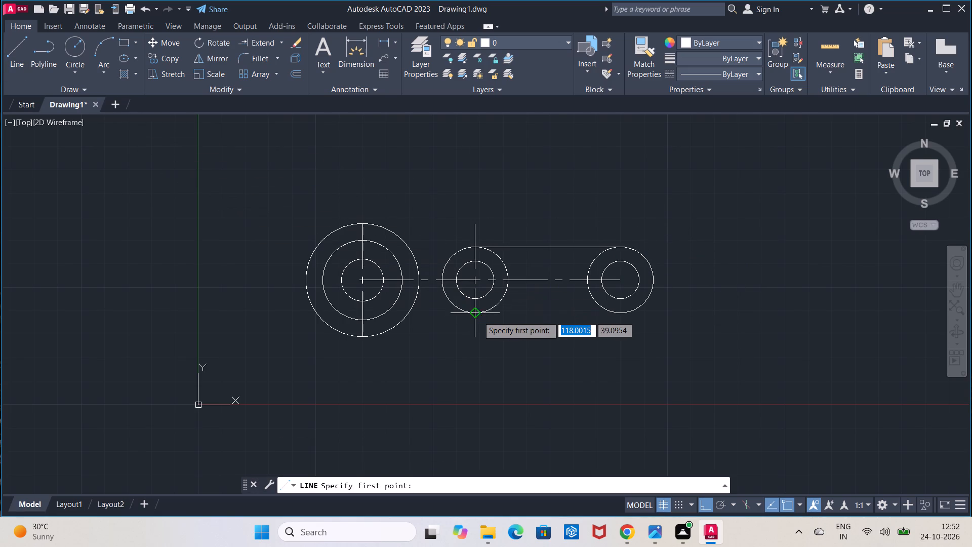
pyautogui.click(476, 316)
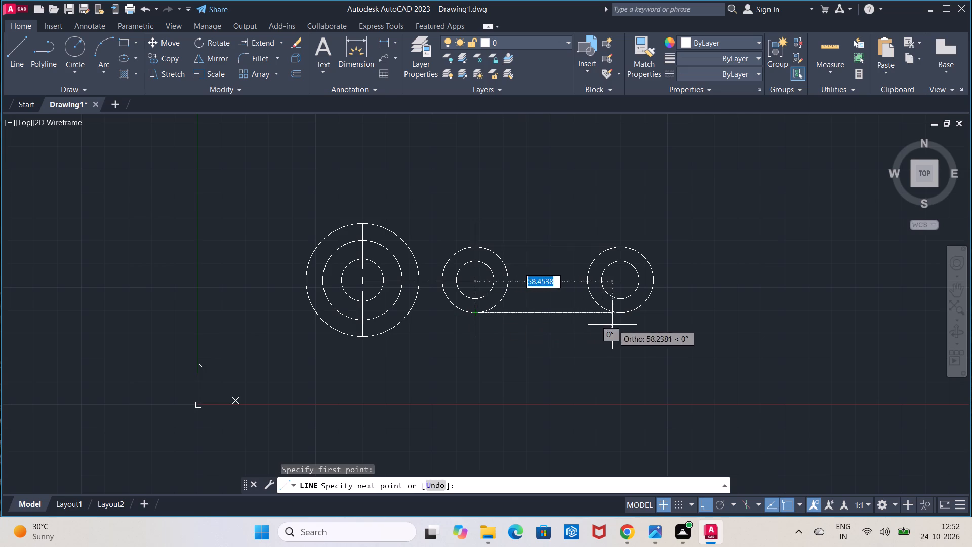
pyautogui.click(624, 315)
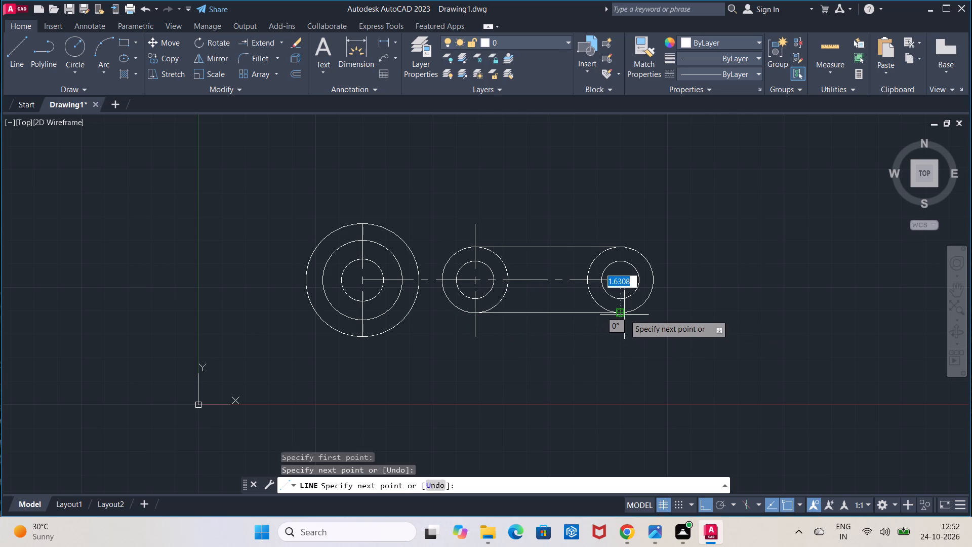
pyautogui.press('Escape')
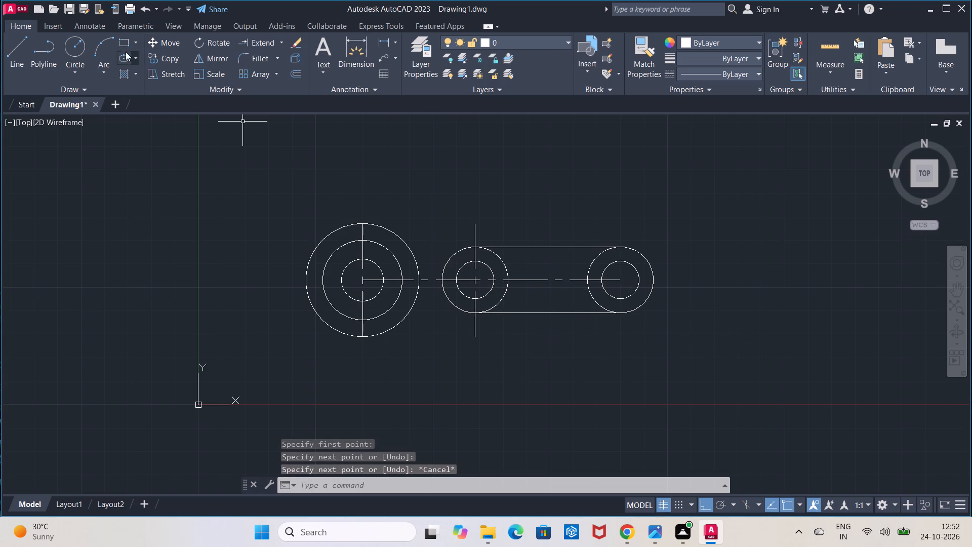
# Join the two radius 8 circles with horizontal lines between their top quadrants and between their bottom quadrants.
pyautogui.click(11, 70)
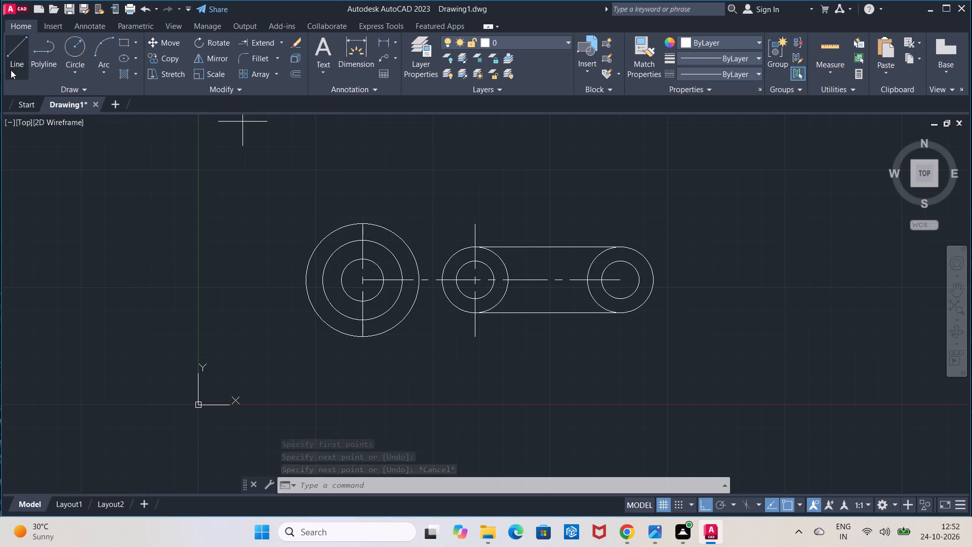
pyautogui.click(474, 258)
pyautogui.click(619, 259)
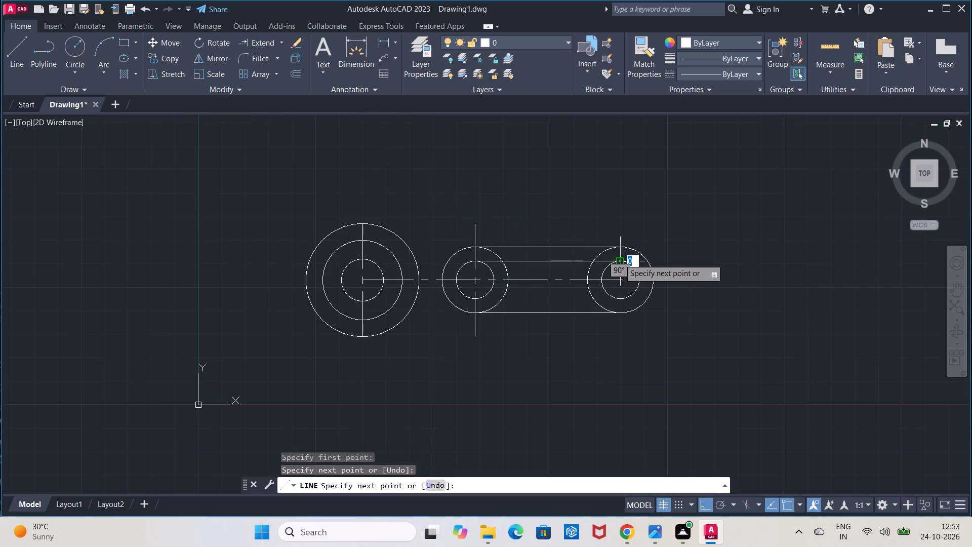
pyautogui.press('Escape')
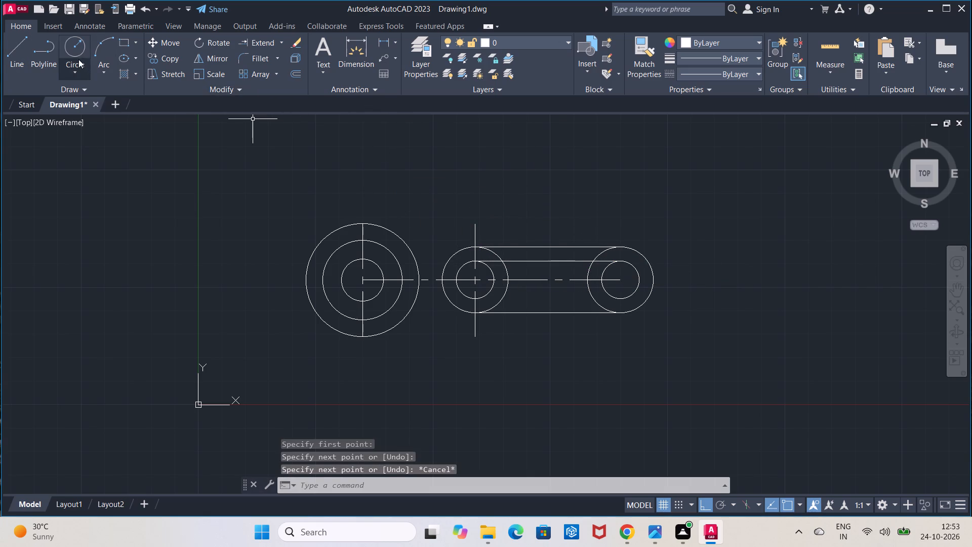
pyautogui.click(15, 52)
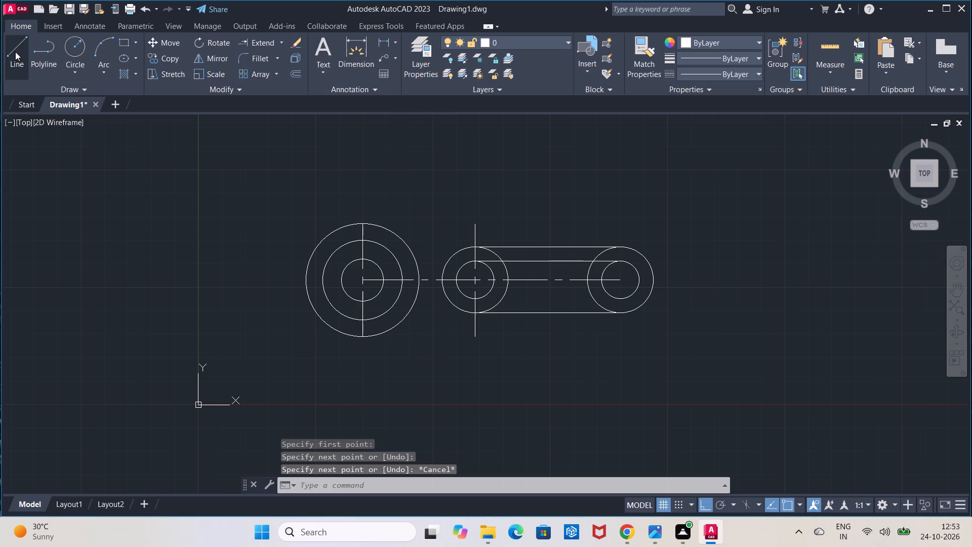
pyautogui.click(470, 299)
pyautogui.click(618, 302)
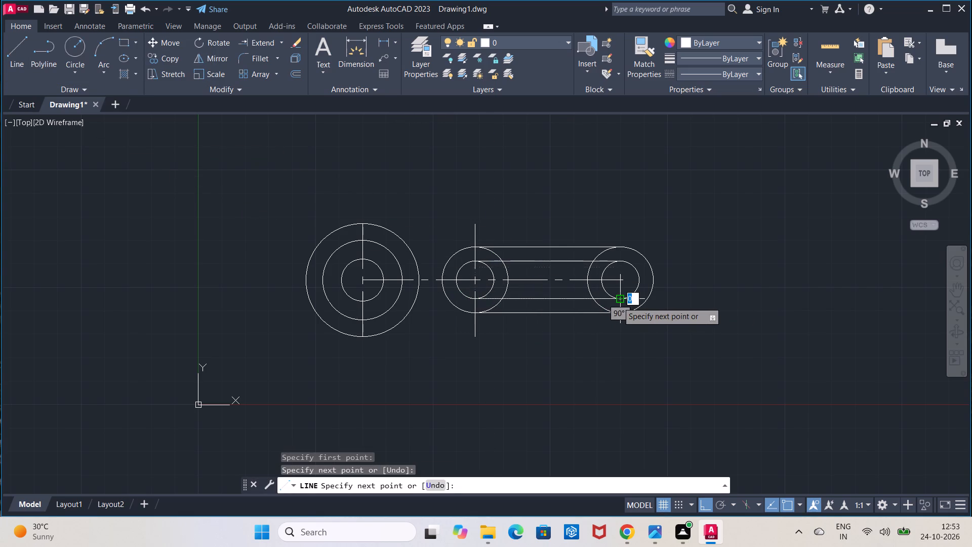
pyautogui.press('Escape')
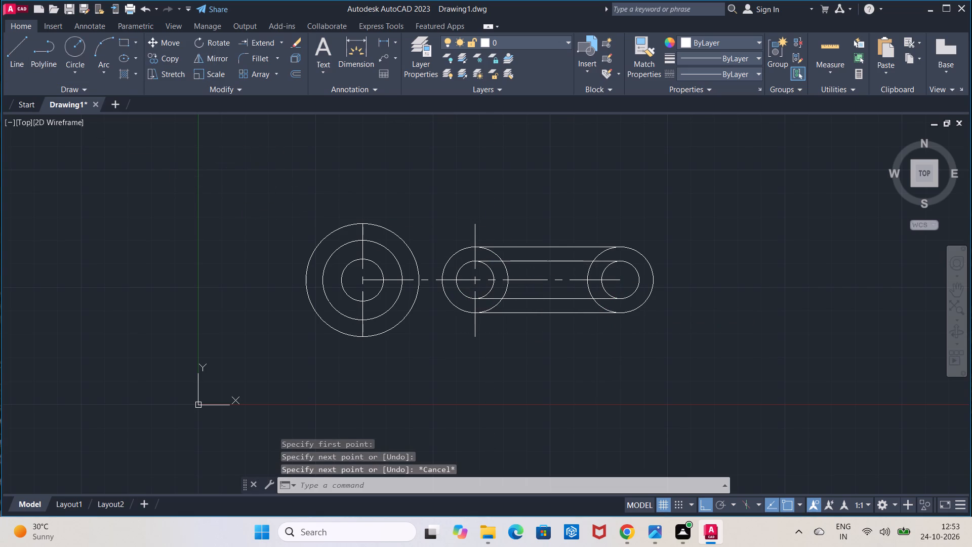
# Trim away the right halves of the radius 14 and radius 8 circles at the slot end nearest the hub.
pyautogui.click(283, 38)
pyautogui.click(287, 63)
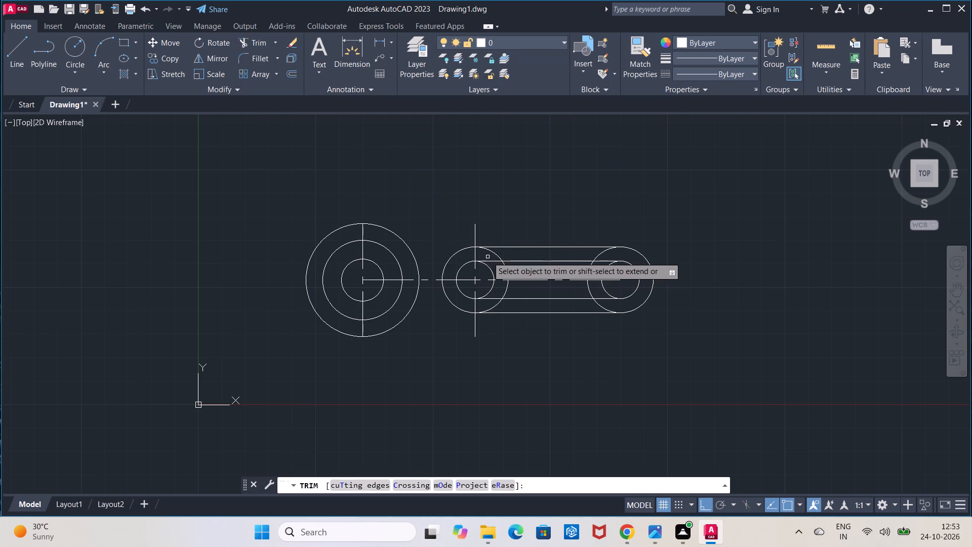
pyautogui.click(496, 257)
pyautogui.click(508, 268)
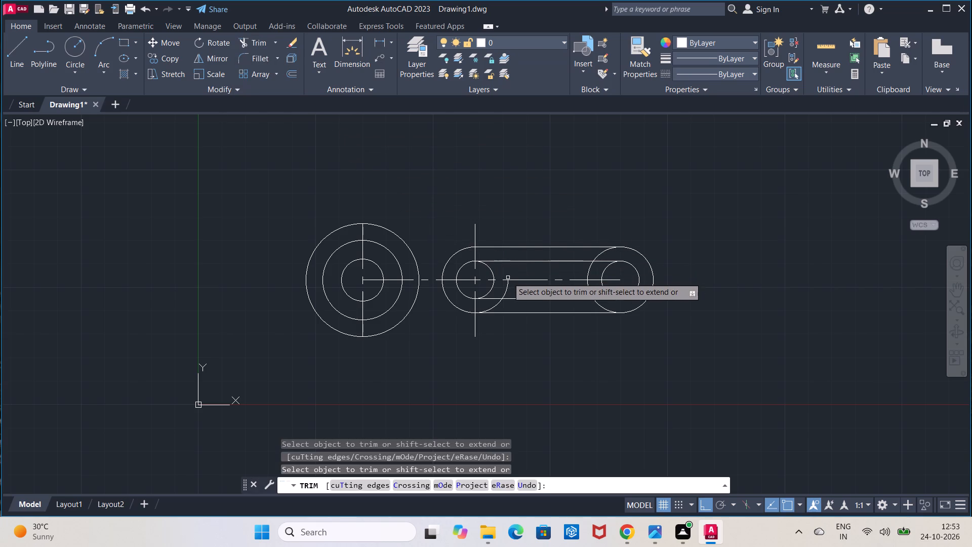
pyautogui.click(508, 286)
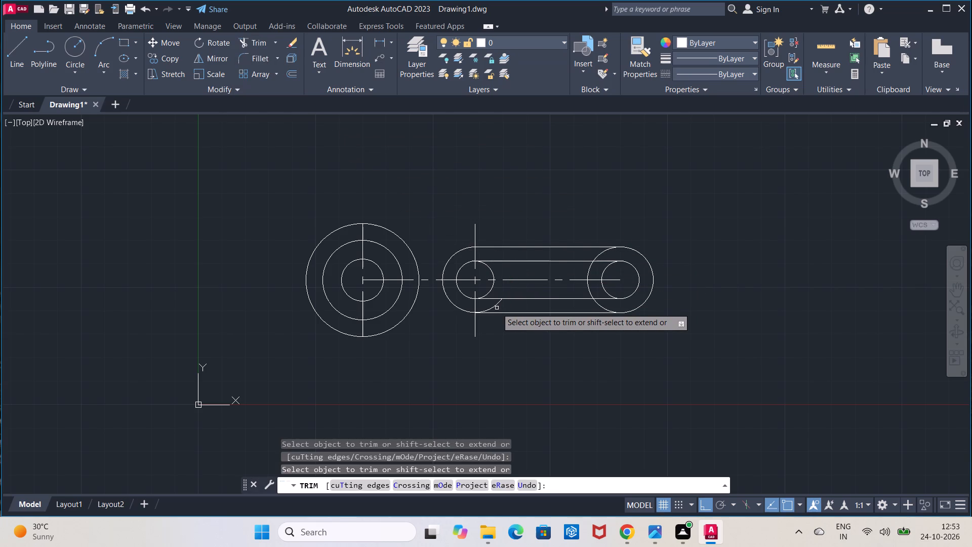
pyautogui.click(496, 308)
pyautogui.click(491, 291)
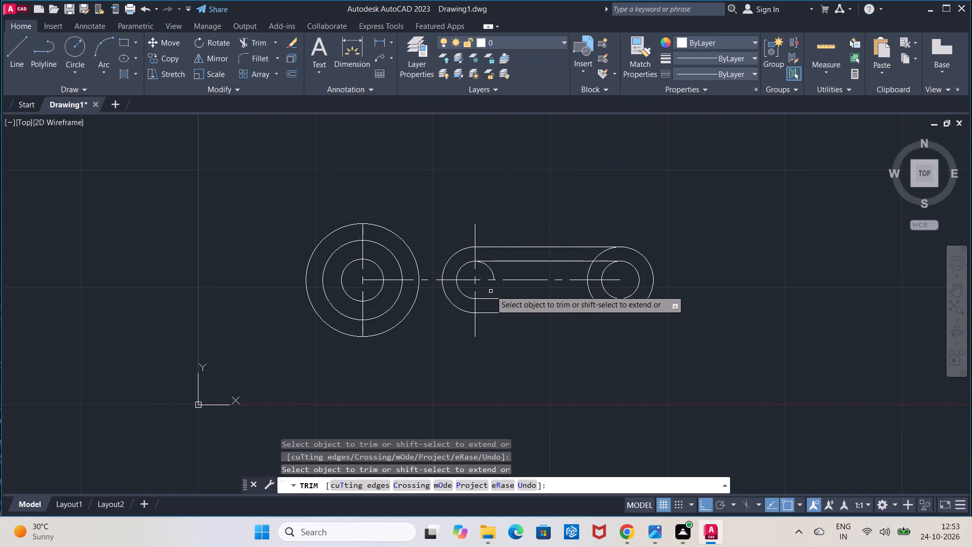
pyautogui.click(492, 271)
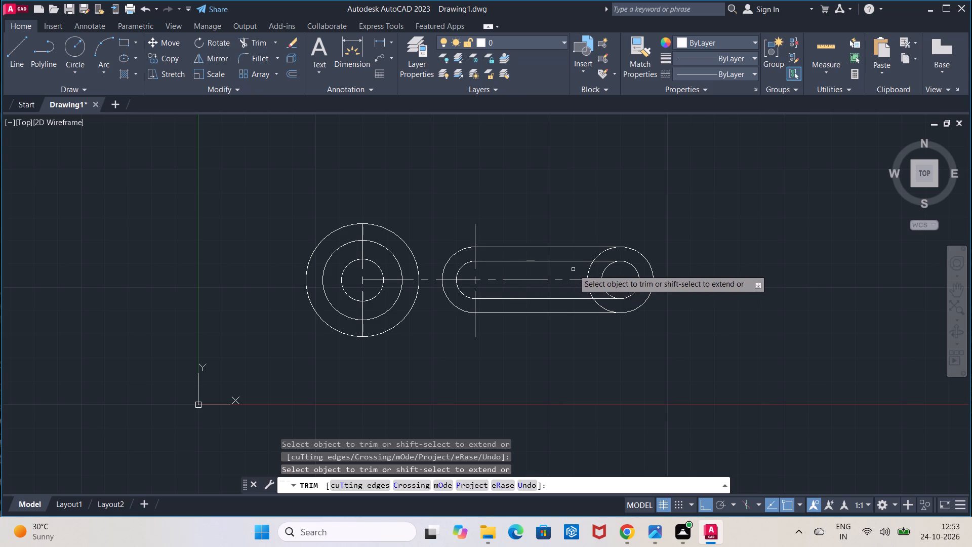
# Trim away the left halves of the radius 14 and radius 8 circles at the slot end farthest from the hub.
pyautogui.click(591, 270)
pyautogui.click(604, 255)
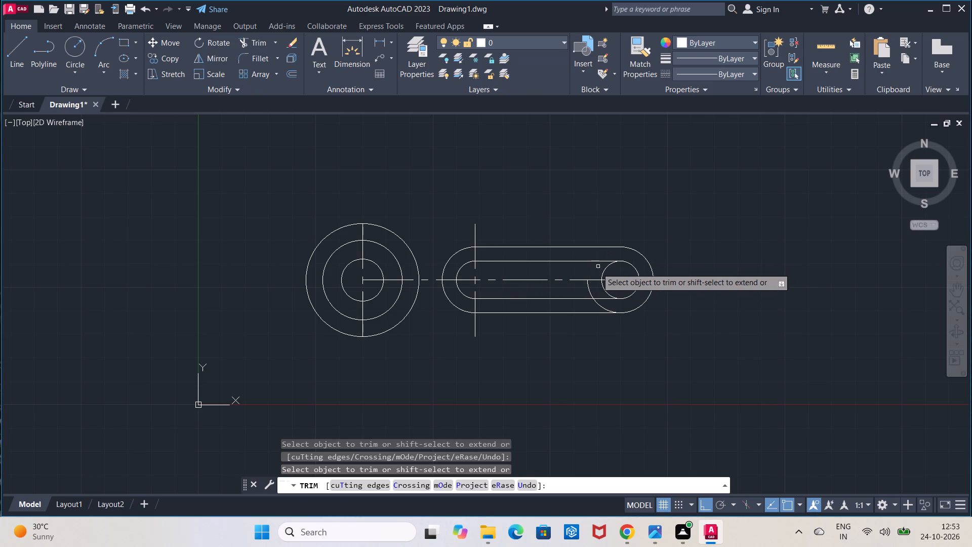
pyautogui.click(588, 285)
pyautogui.click(595, 303)
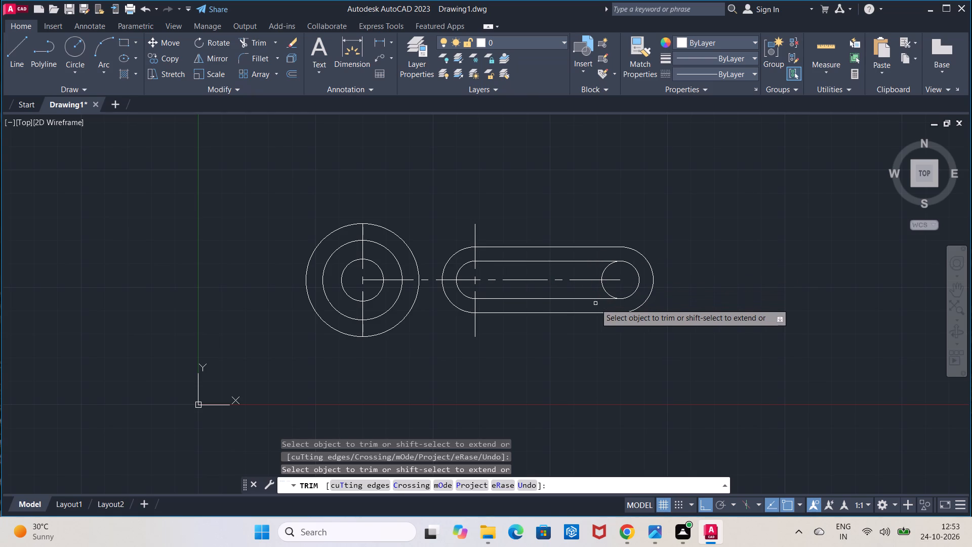
pyautogui.click(605, 289)
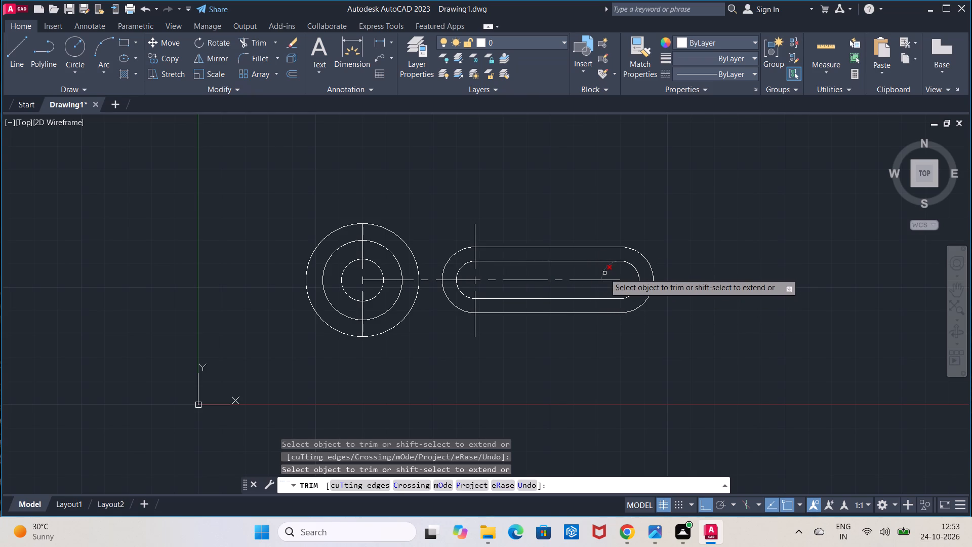
pyautogui.click(604, 273)
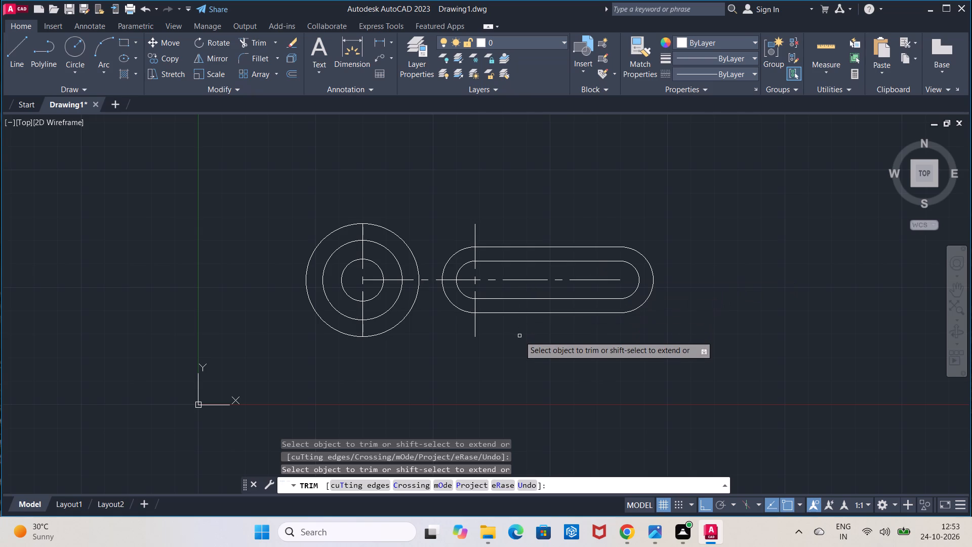
pyautogui.press('Escape')
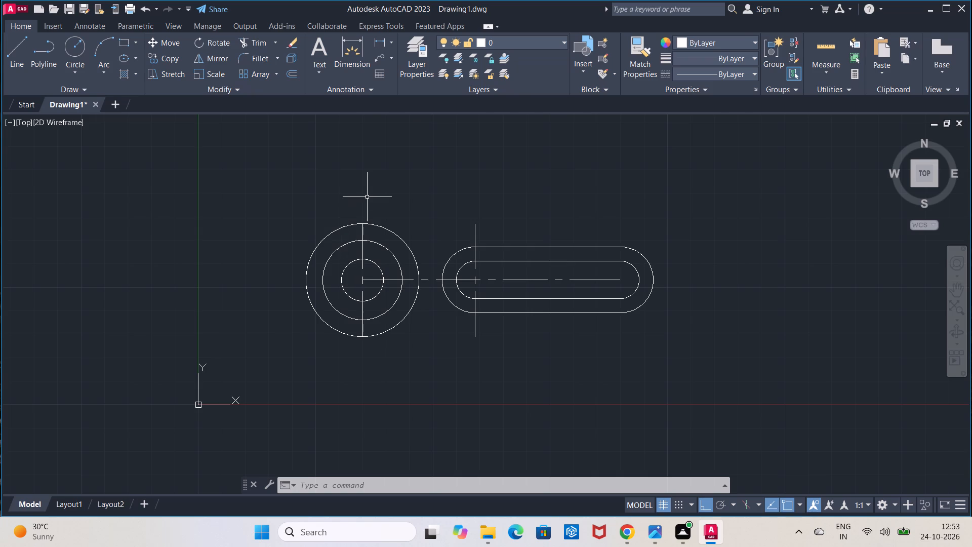
# Extend the upper outer line of the slotted arm leftward to the hub's outermost circle.
pyautogui.click(275, 42)
pyautogui.click(274, 82)
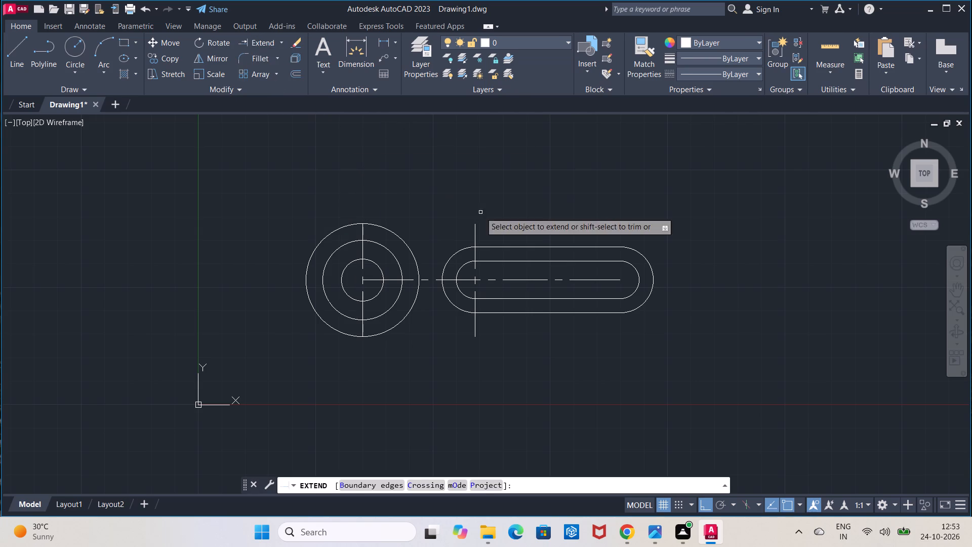
pyautogui.click(499, 248)
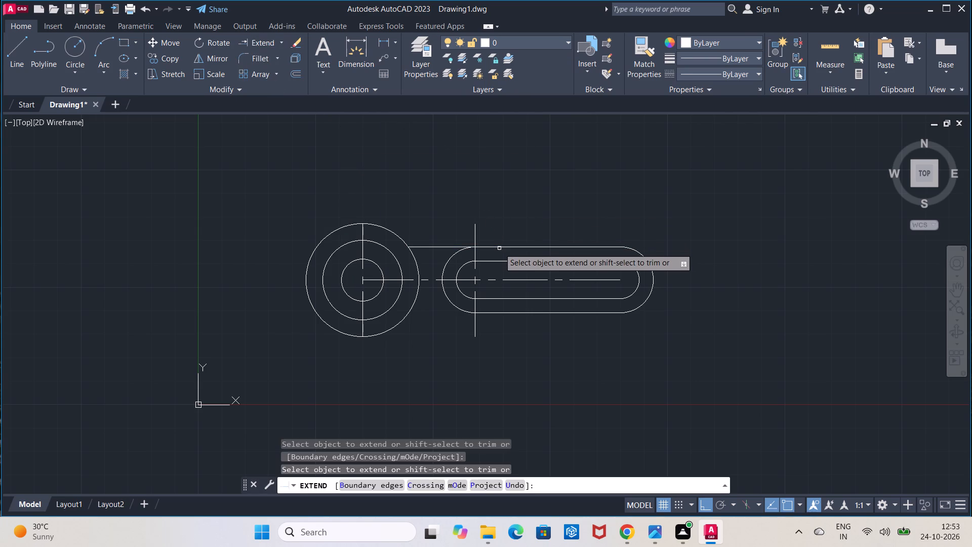
pyautogui.press('Escape')
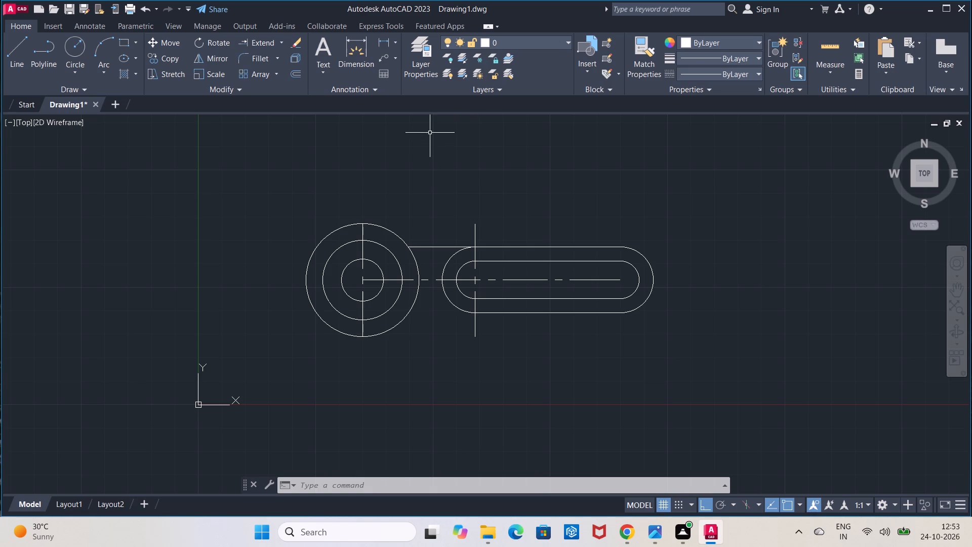
# Fillet the corner between the hub's outermost circle and the arm's upper outer line with a radius of 8.
pyautogui.click(243, 58)
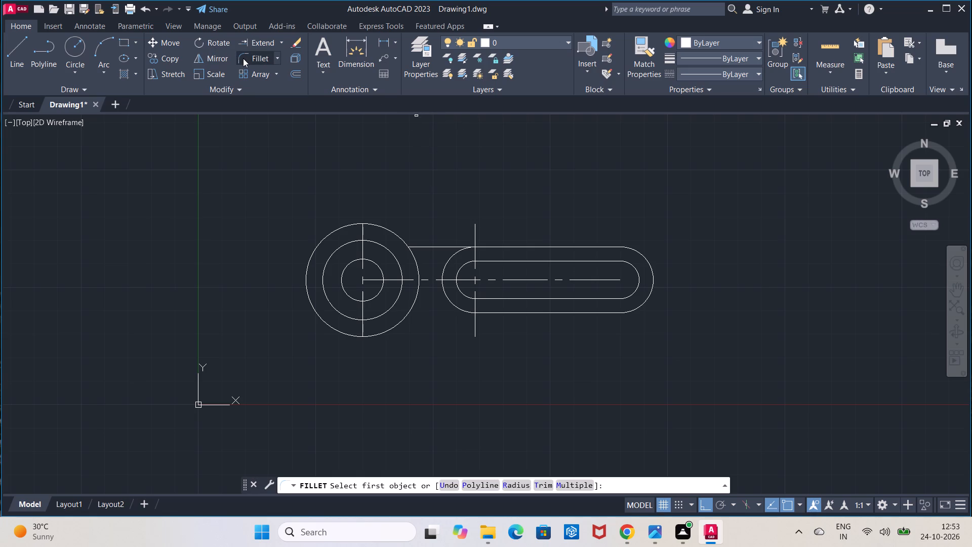
pyautogui.click(509, 488)
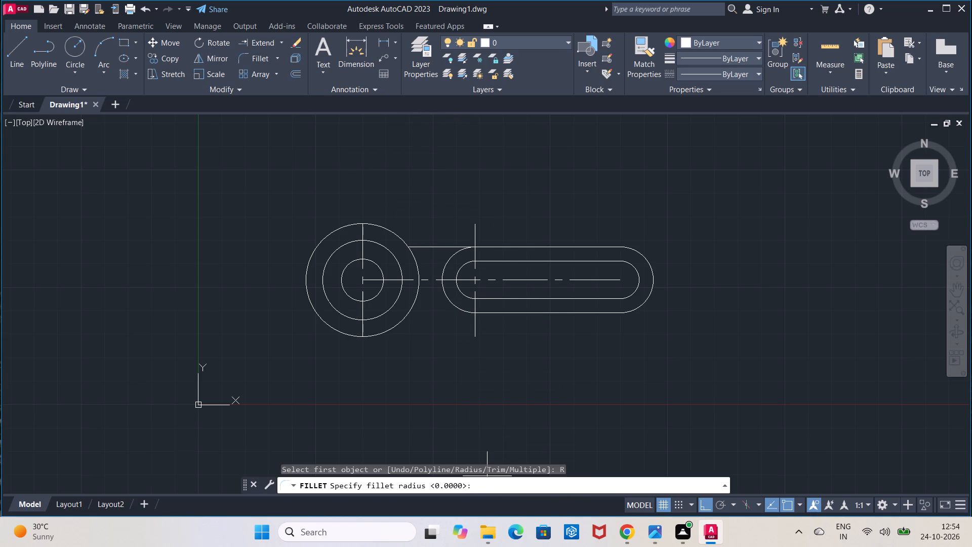
pyautogui.press('8')
pyautogui.press('Return')
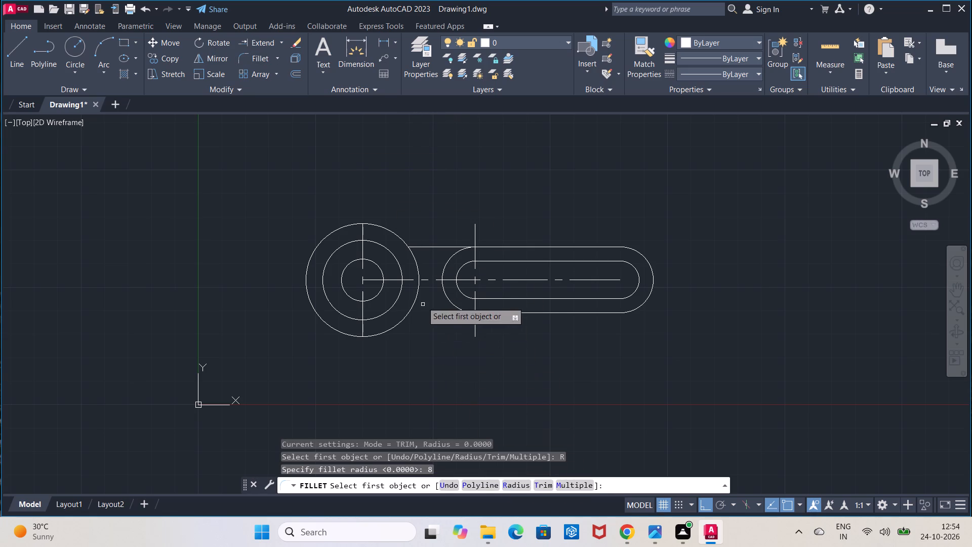
pyautogui.click(408, 245)
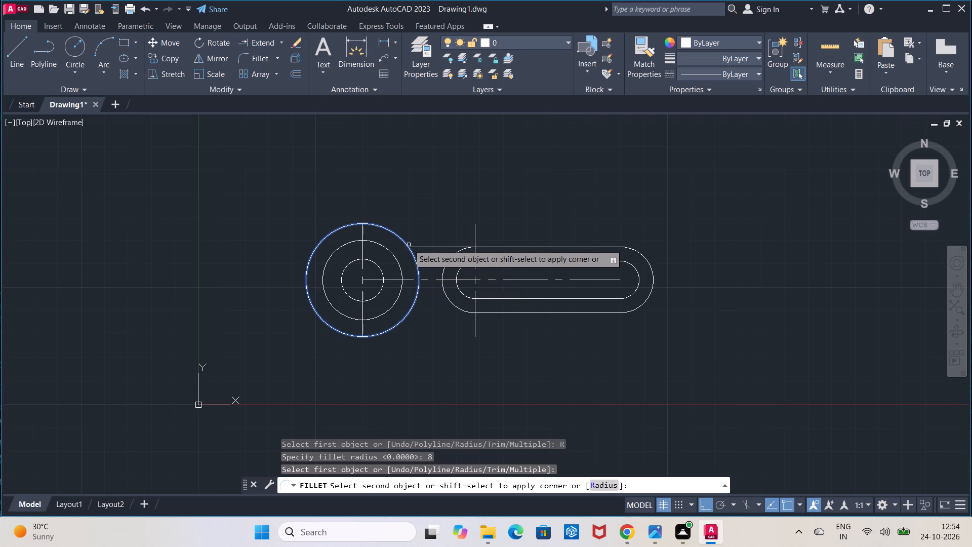
pyautogui.click(415, 247)
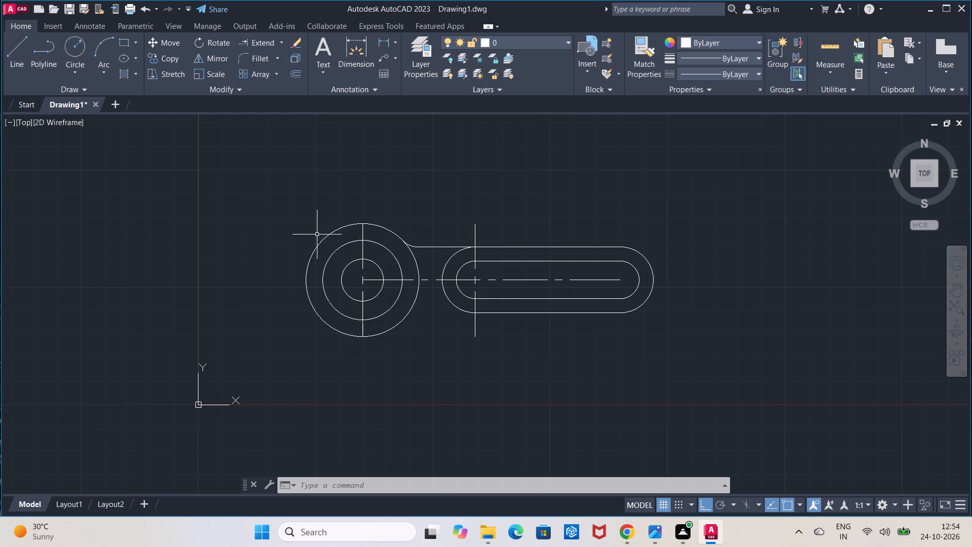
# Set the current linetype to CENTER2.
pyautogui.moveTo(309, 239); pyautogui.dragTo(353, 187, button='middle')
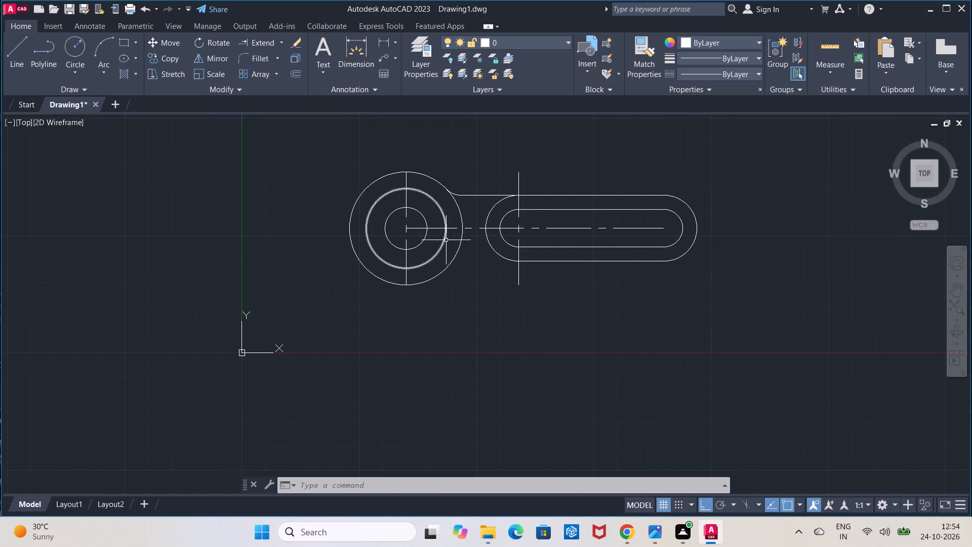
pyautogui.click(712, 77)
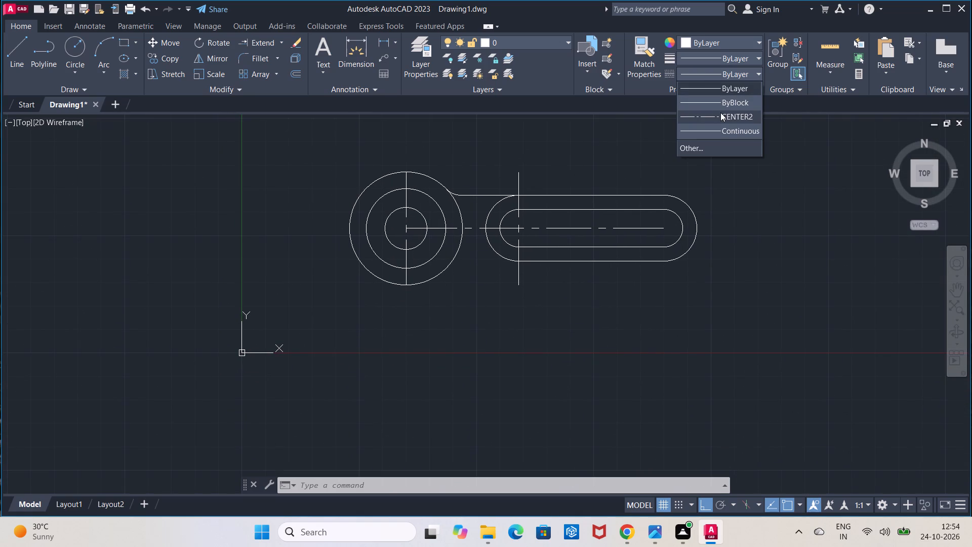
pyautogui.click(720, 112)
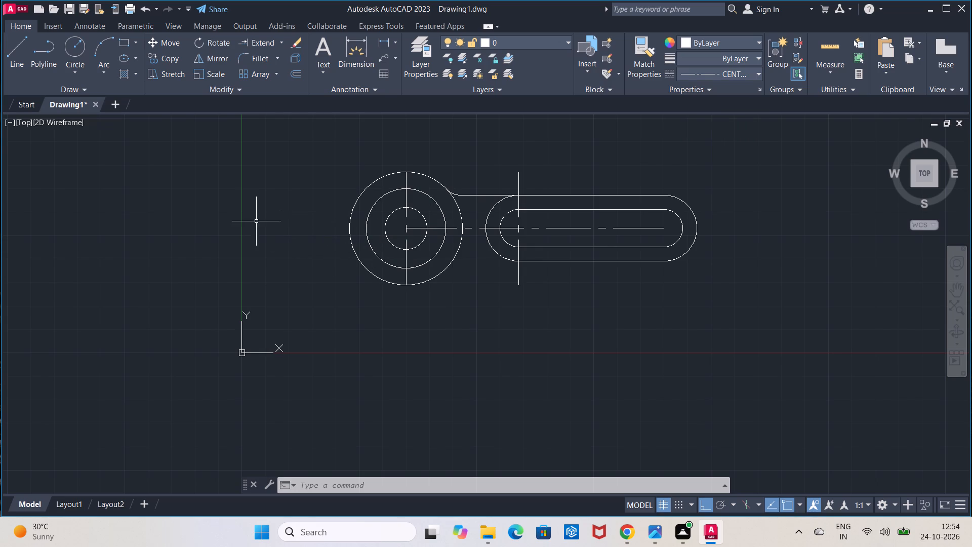
# Move the whole rocker arm profile straight up by about 158 units.
pyautogui.scroll(-1, 294, 210)
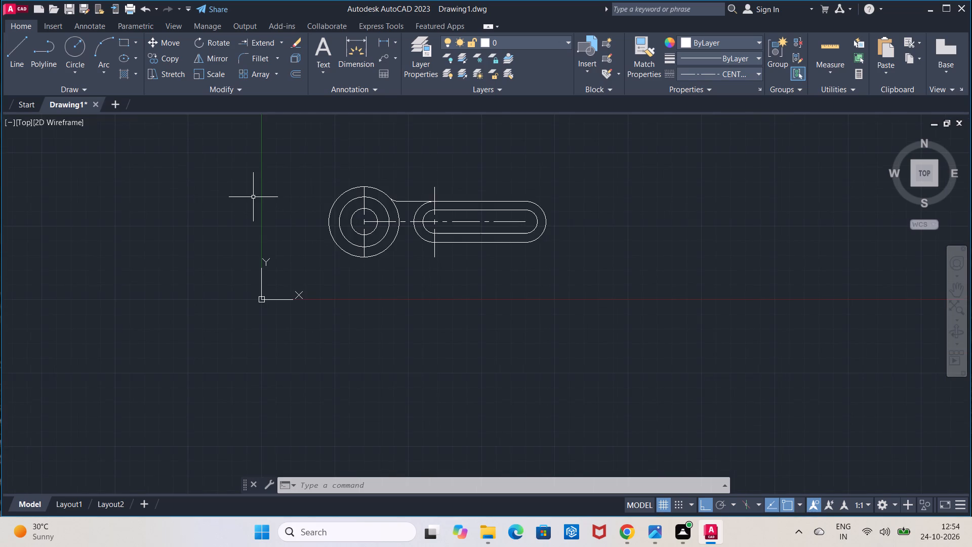
pyautogui.scroll(-2, 253, 197)
pyautogui.scroll(2, 253, 197)
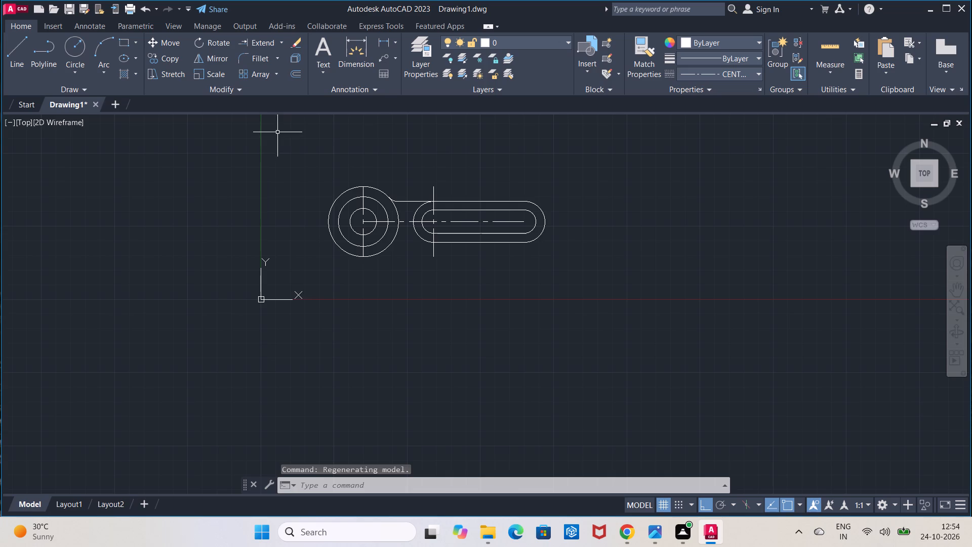
pyautogui.click(277, 132)
pyautogui.click(655, 279)
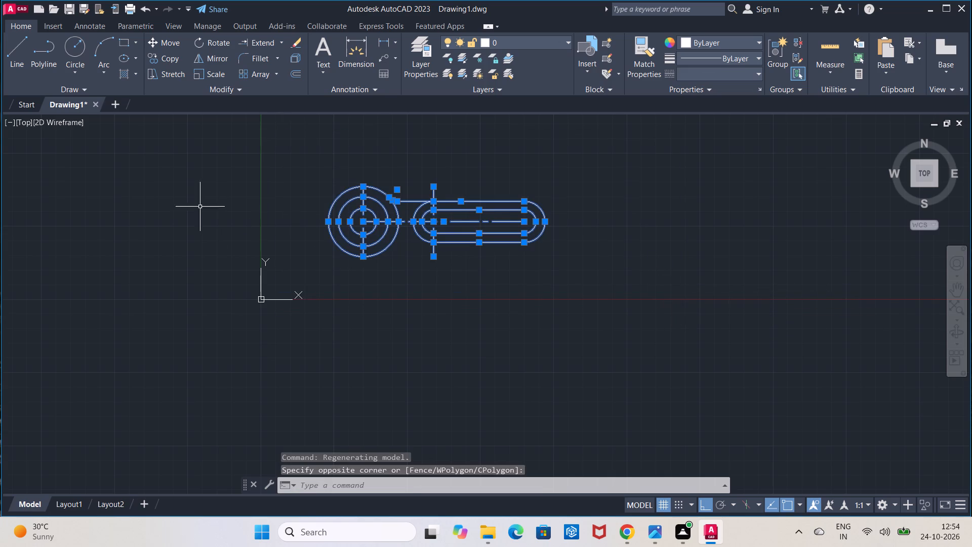
pyautogui.click(173, 47)
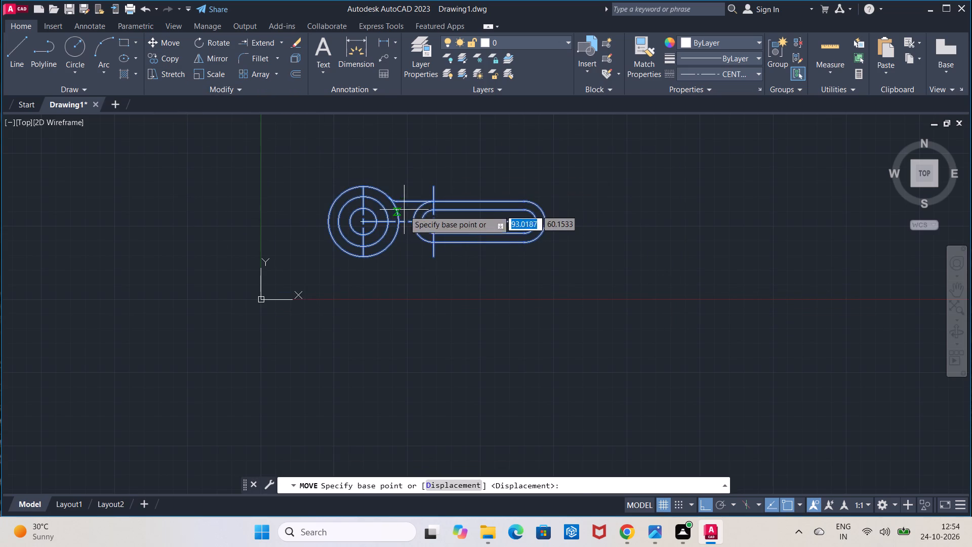
pyautogui.click(403, 215)
pyautogui.moveTo(414, 188); pyautogui.dragTo(398, 319, button='middle')
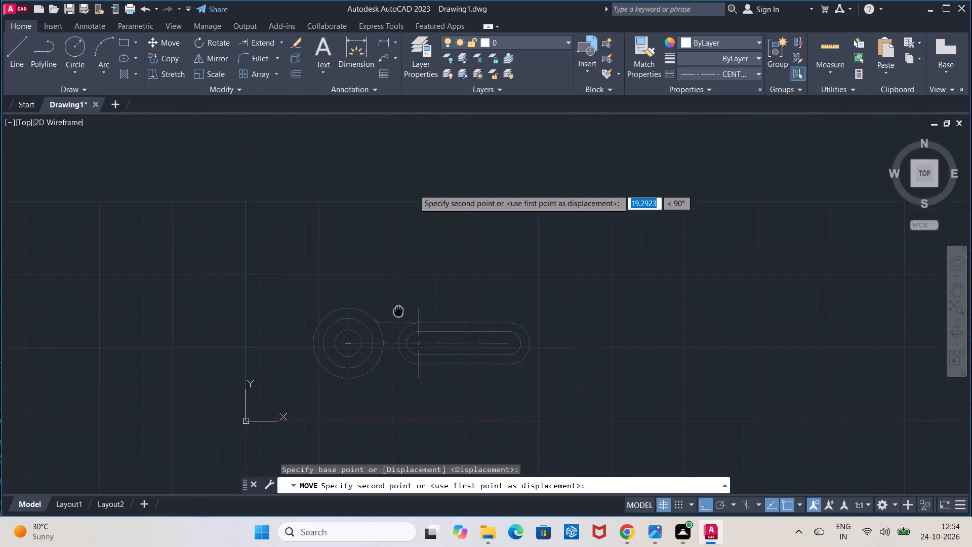
pyautogui.moveTo(398, 319); pyautogui.dragTo(401, 406, button='middle')
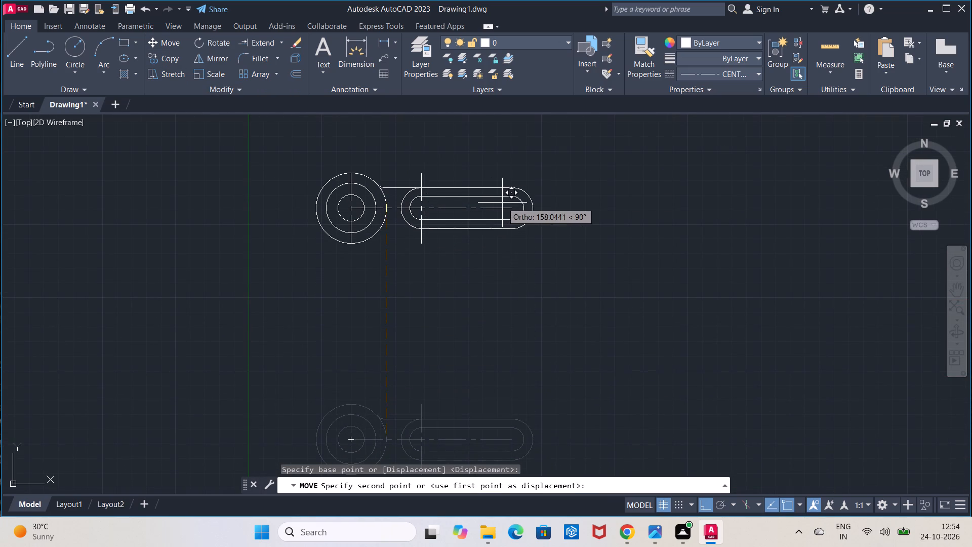
pyautogui.click(616, 203)
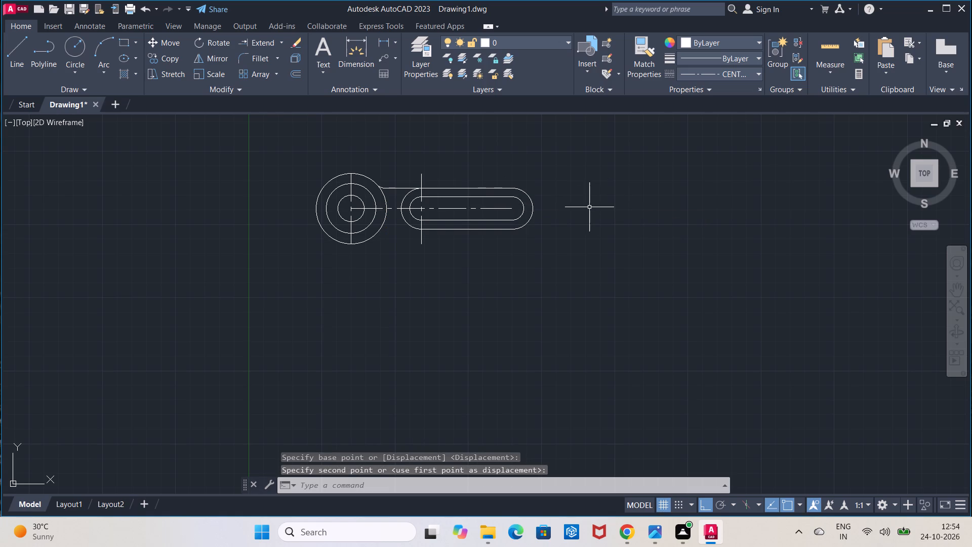
pyautogui.scroll(-1, 588, 208)
pyautogui.scroll(2, 588, 208)
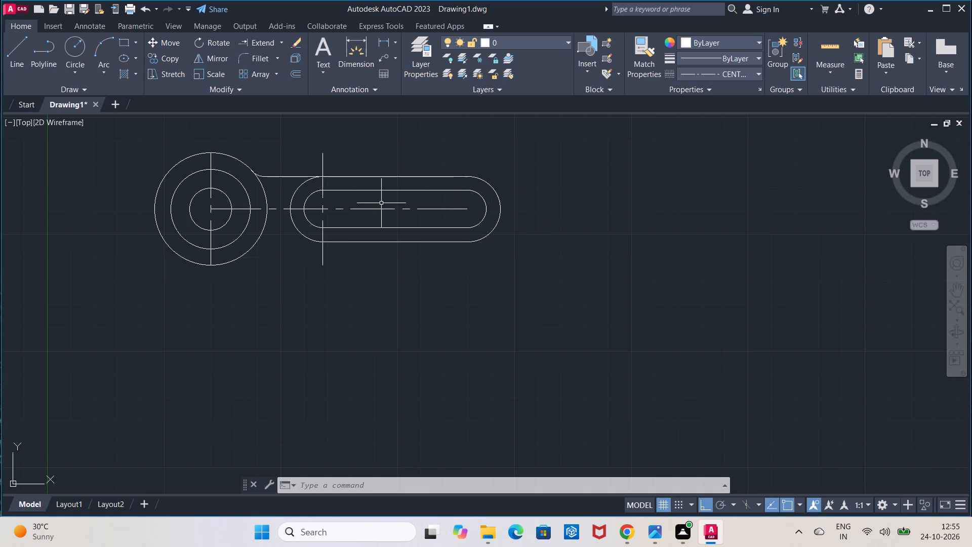
pyautogui.moveTo(386, 204); pyautogui.dragTo(604, 231, button='middle')
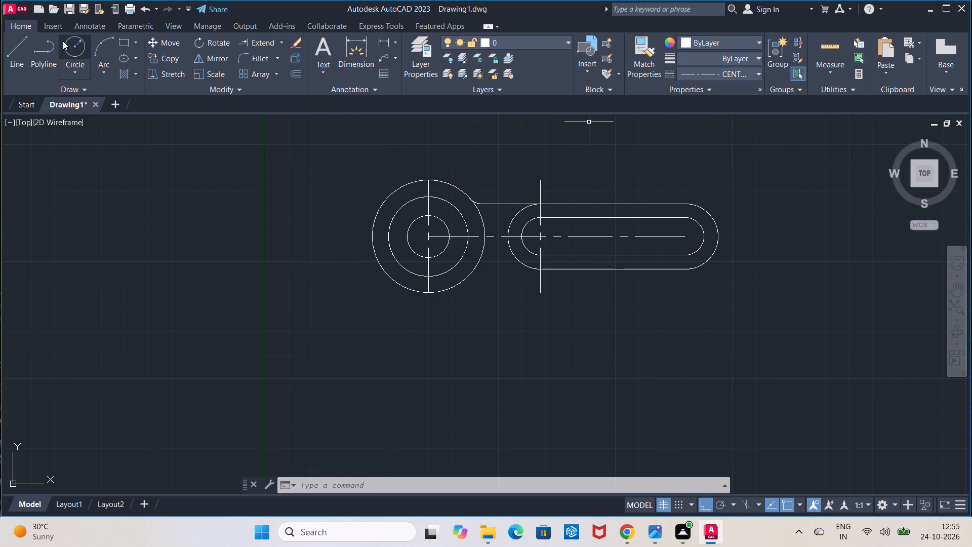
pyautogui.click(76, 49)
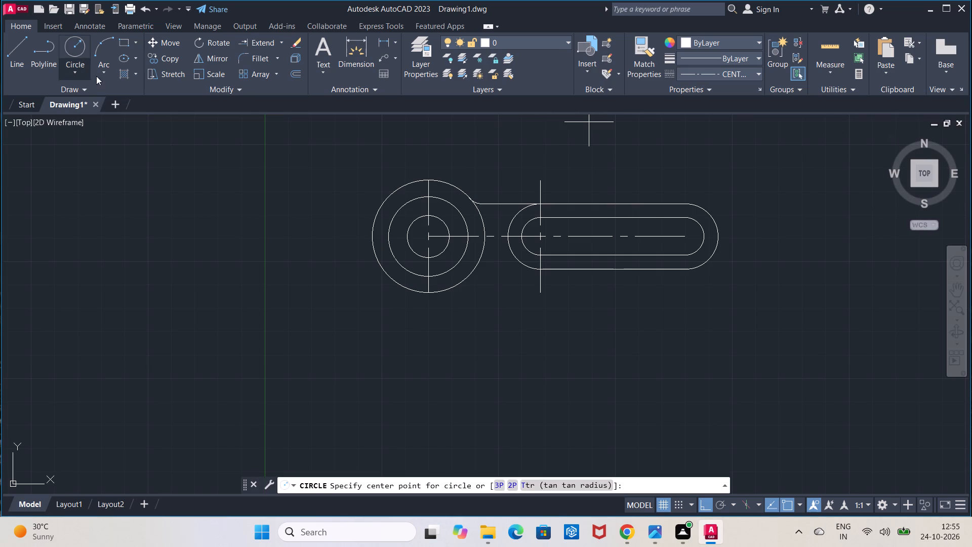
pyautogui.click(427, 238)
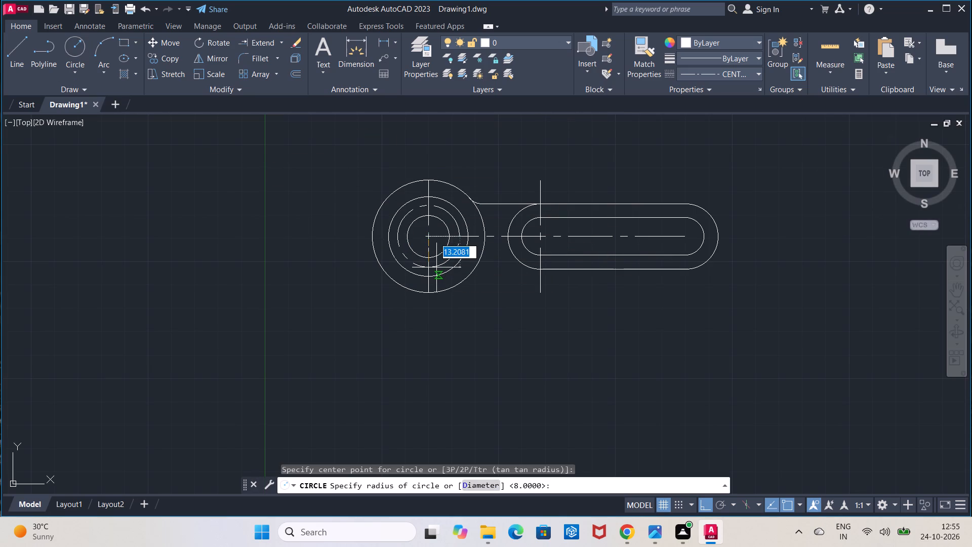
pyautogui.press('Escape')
# Draw a circle of radius 57 at the hub centre with the current linetype set to ByLayer.
pyautogui.click(706, 78)
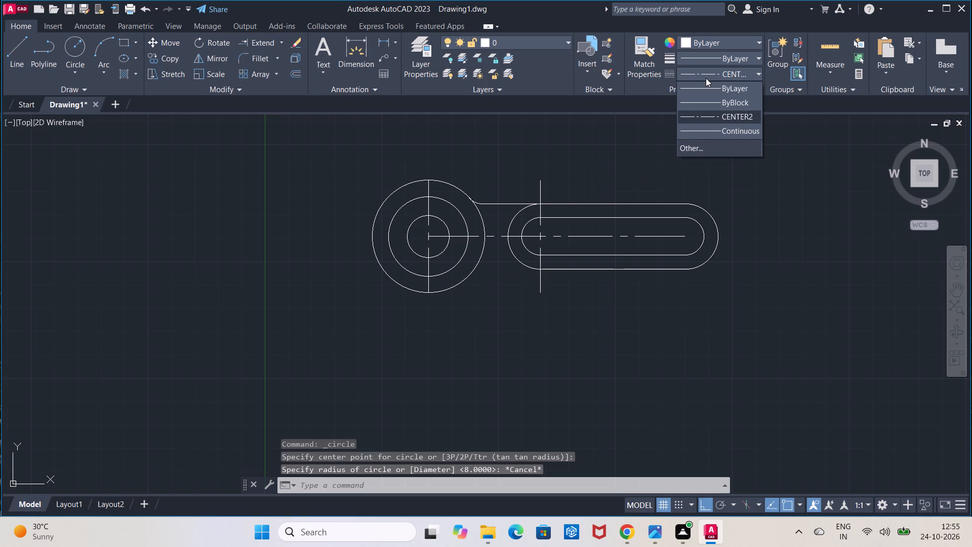
pyautogui.click(710, 86)
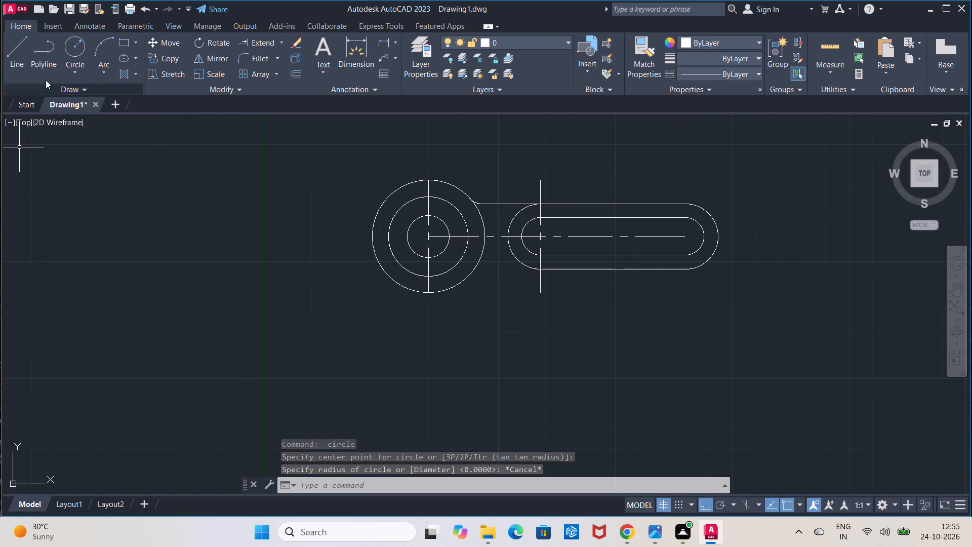
pyautogui.click(73, 50)
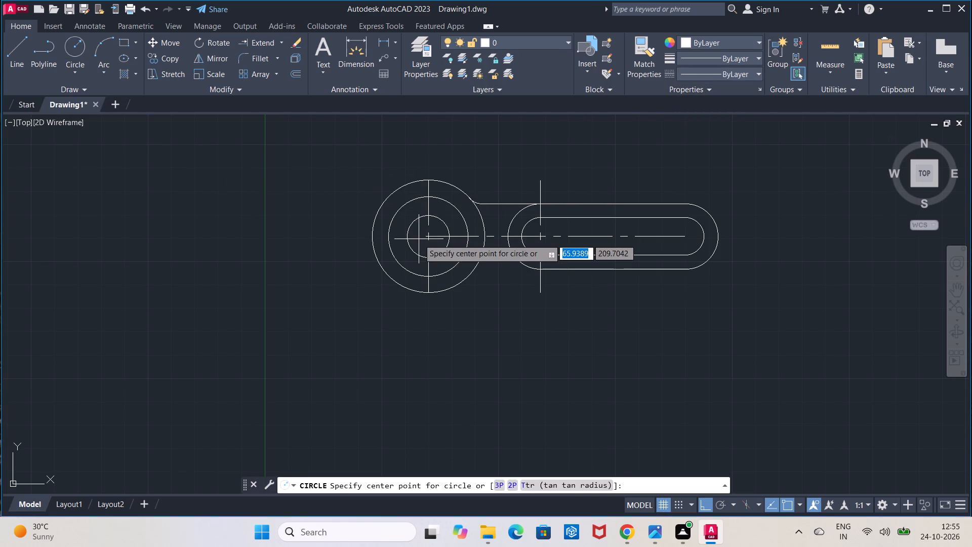
pyautogui.click(426, 237)
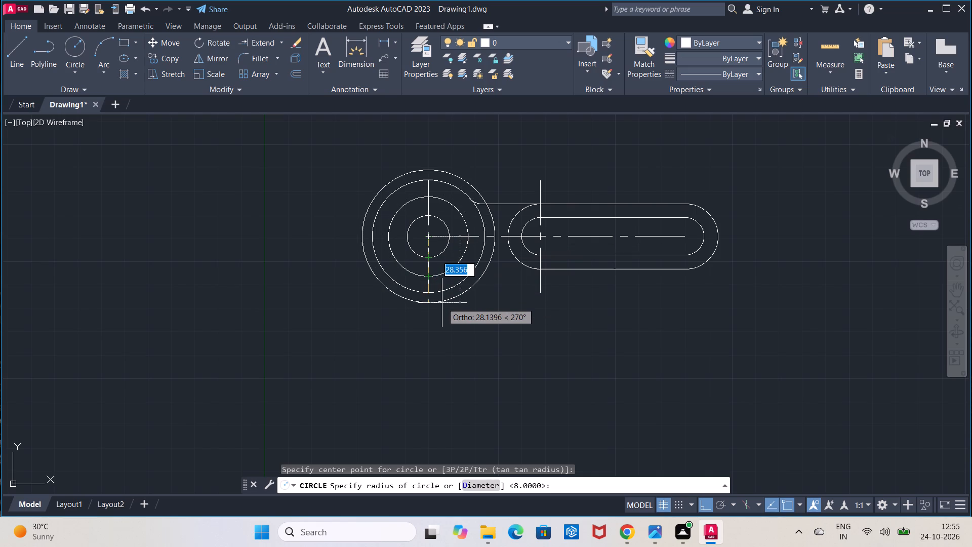
pyautogui.write('57')
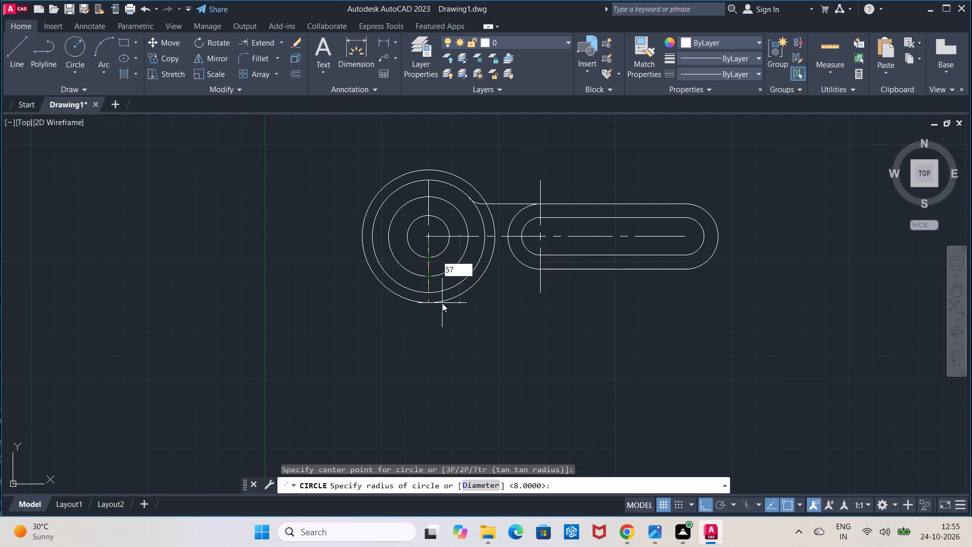
pyautogui.press('Return')
pyautogui.press('Escape')
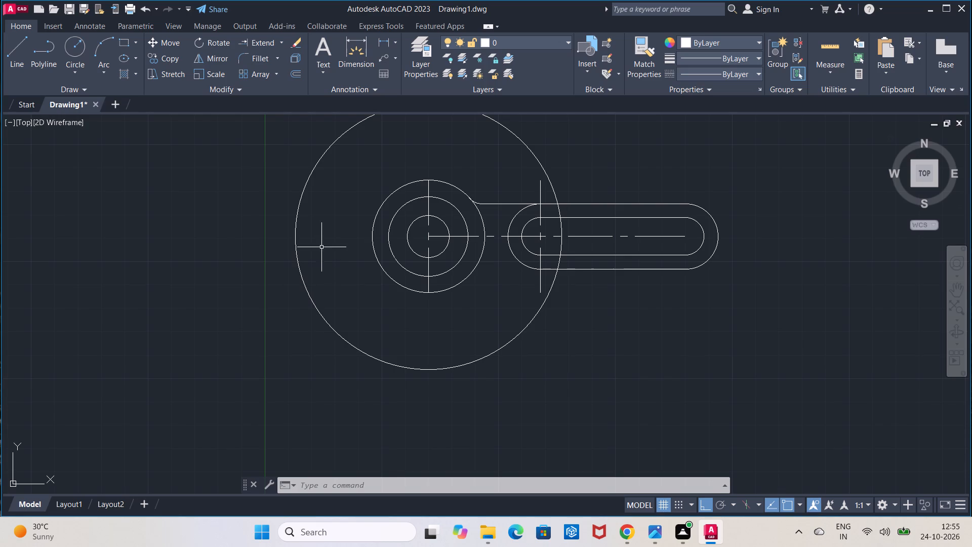
# Set the current linetype to CENTER2.
pyautogui.click(696, 75)
pyautogui.click(722, 119)
pyautogui.press('Escape')
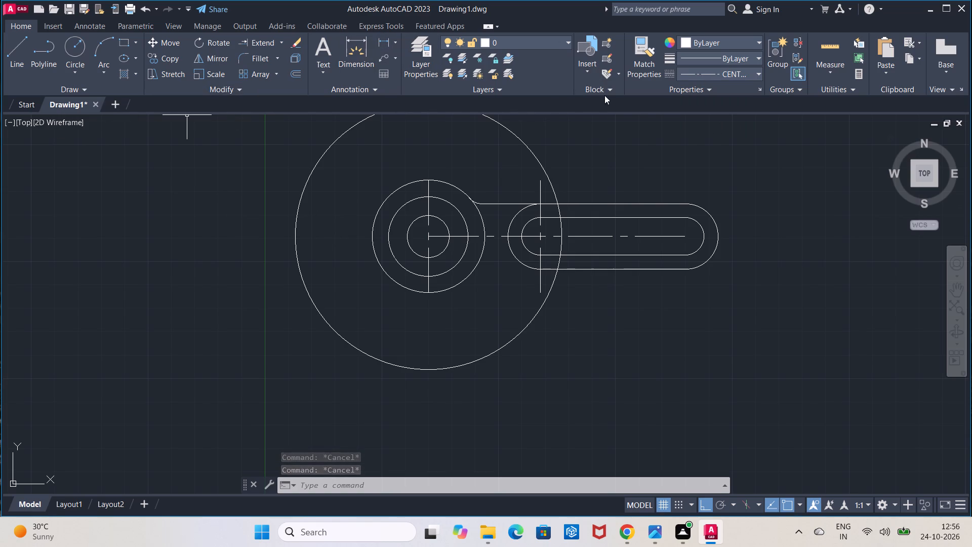
# Extend the lower end of the hub's vertical centreline down to the radius 57 circle.
pyautogui.click(267, 45)
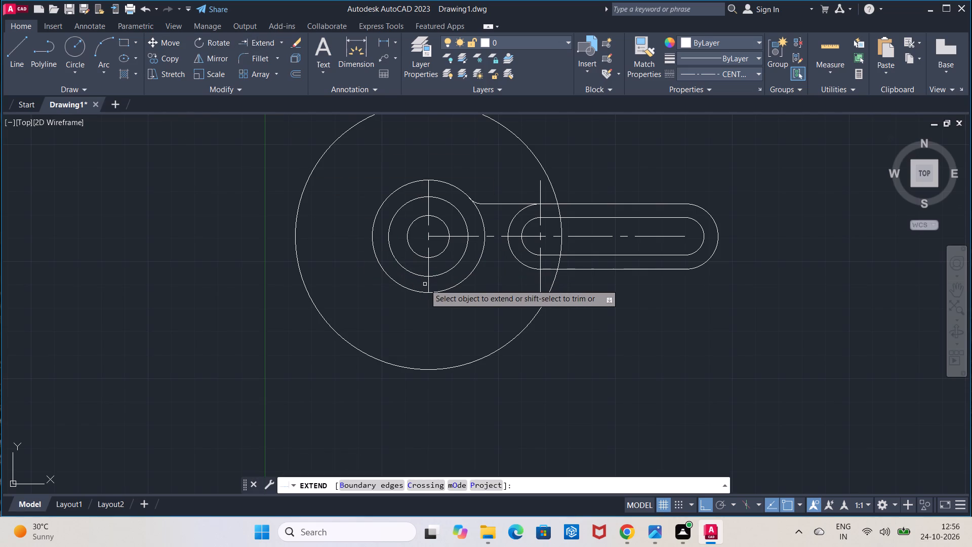
pyautogui.click(427, 284)
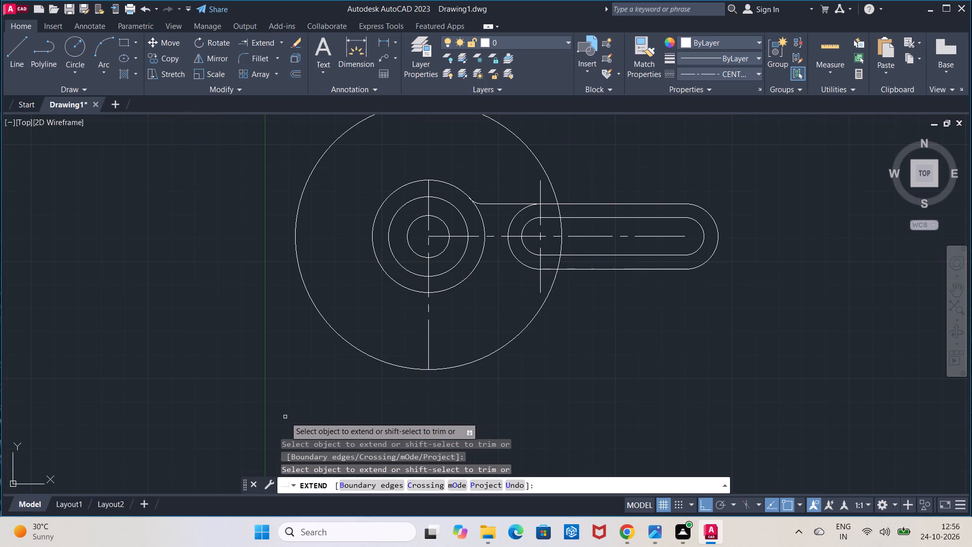
pyautogui.press('Escape')
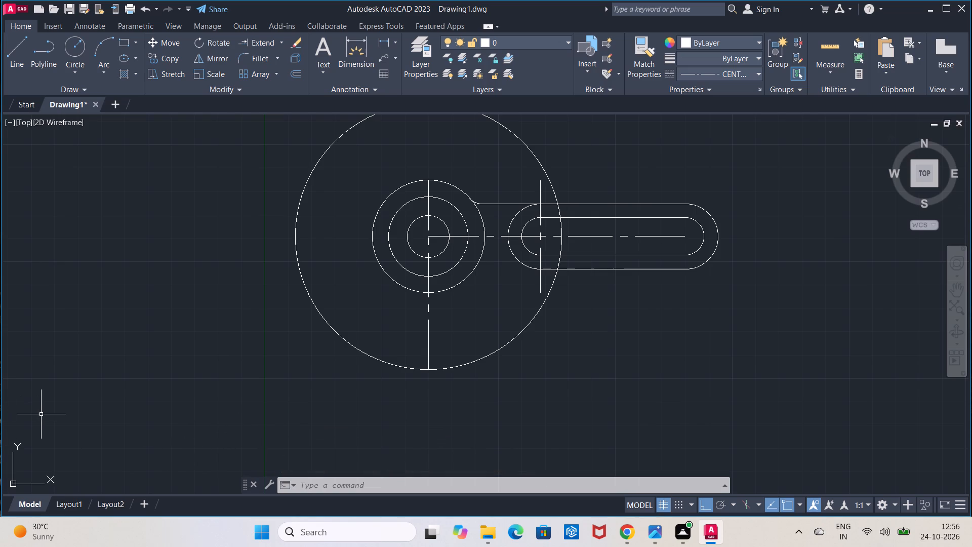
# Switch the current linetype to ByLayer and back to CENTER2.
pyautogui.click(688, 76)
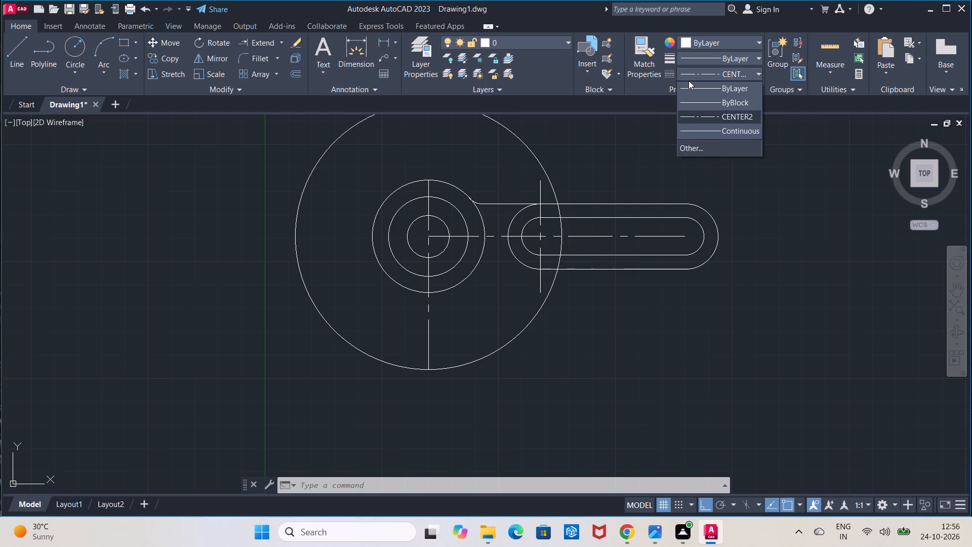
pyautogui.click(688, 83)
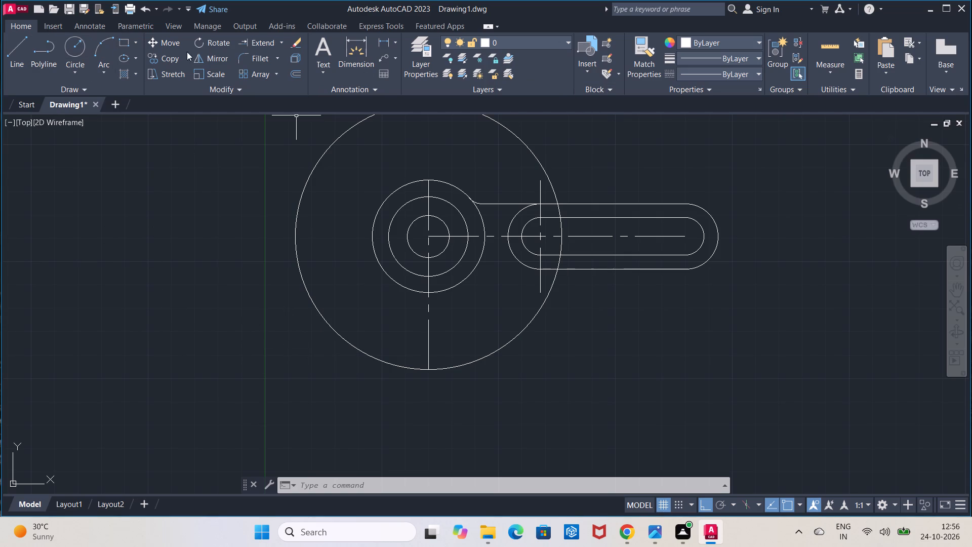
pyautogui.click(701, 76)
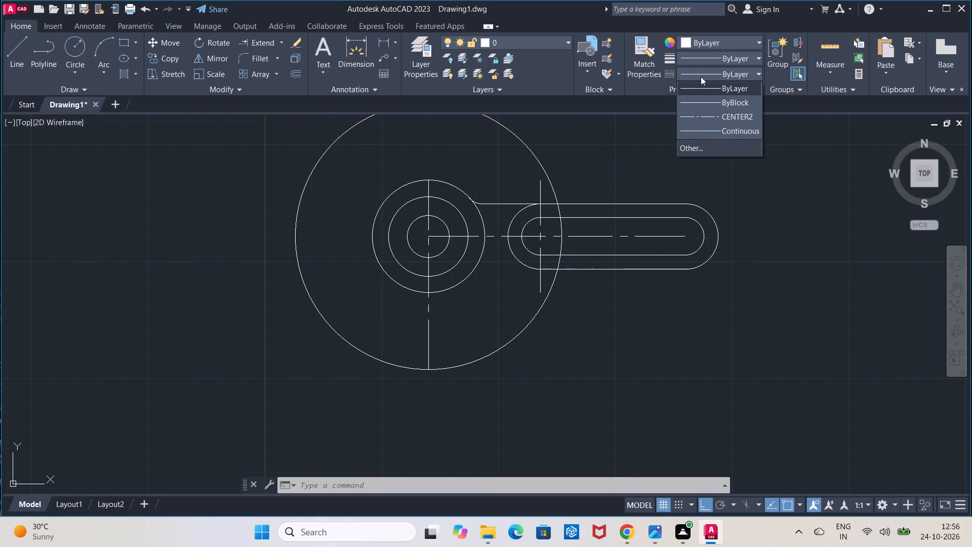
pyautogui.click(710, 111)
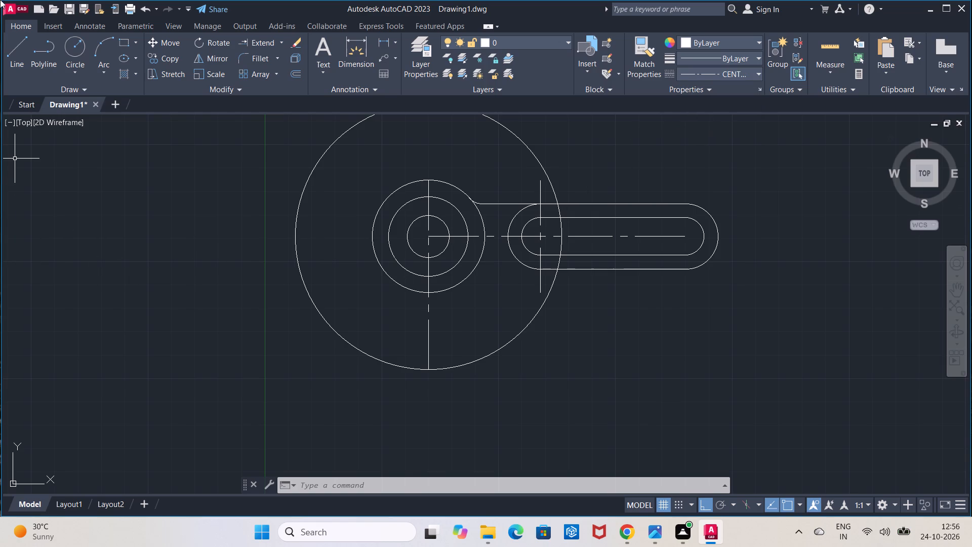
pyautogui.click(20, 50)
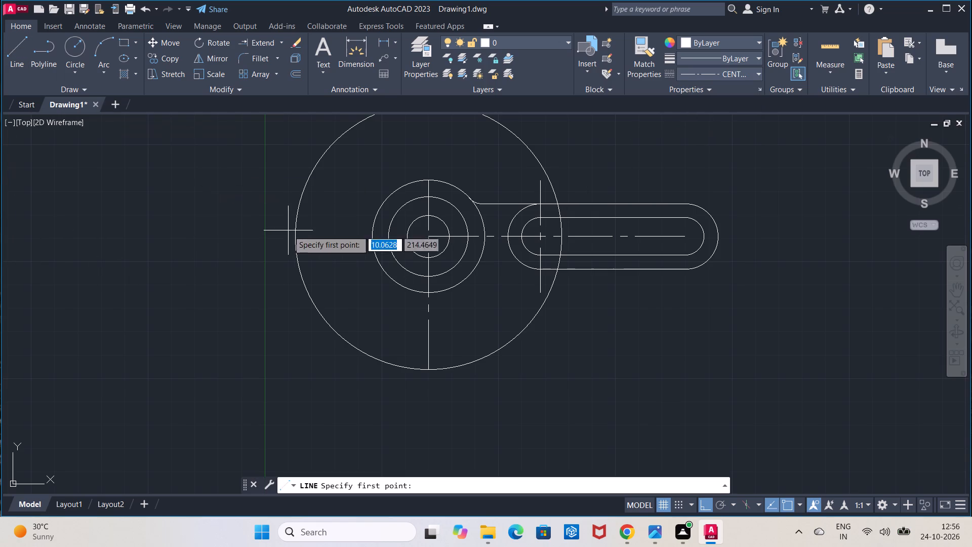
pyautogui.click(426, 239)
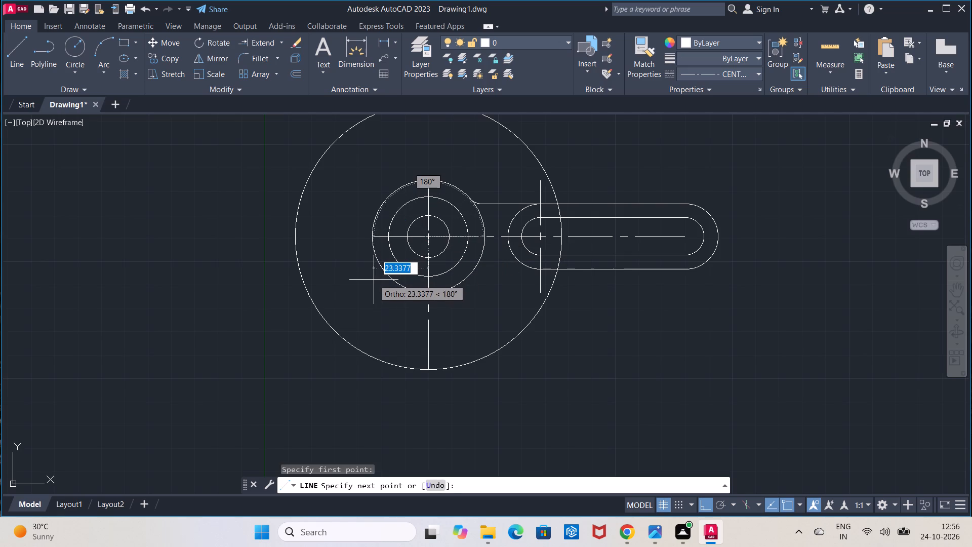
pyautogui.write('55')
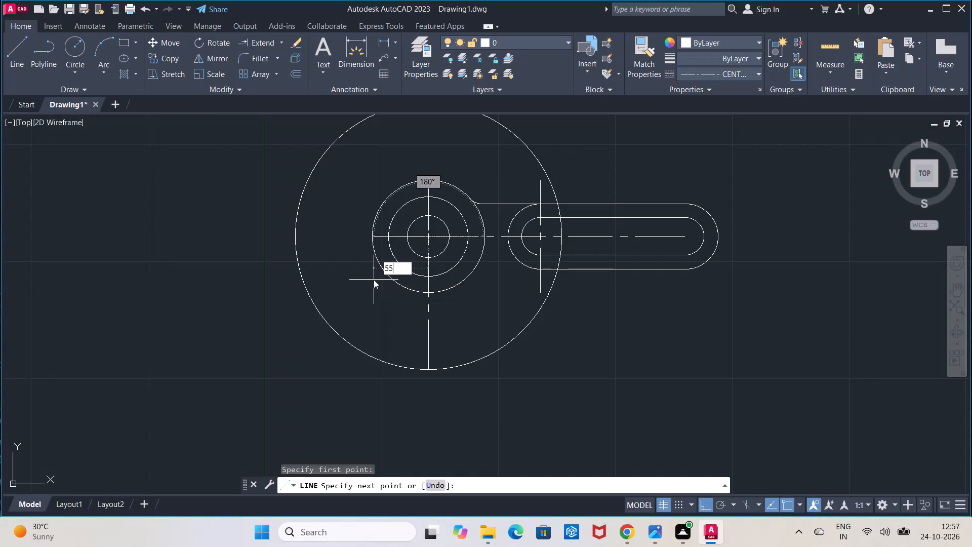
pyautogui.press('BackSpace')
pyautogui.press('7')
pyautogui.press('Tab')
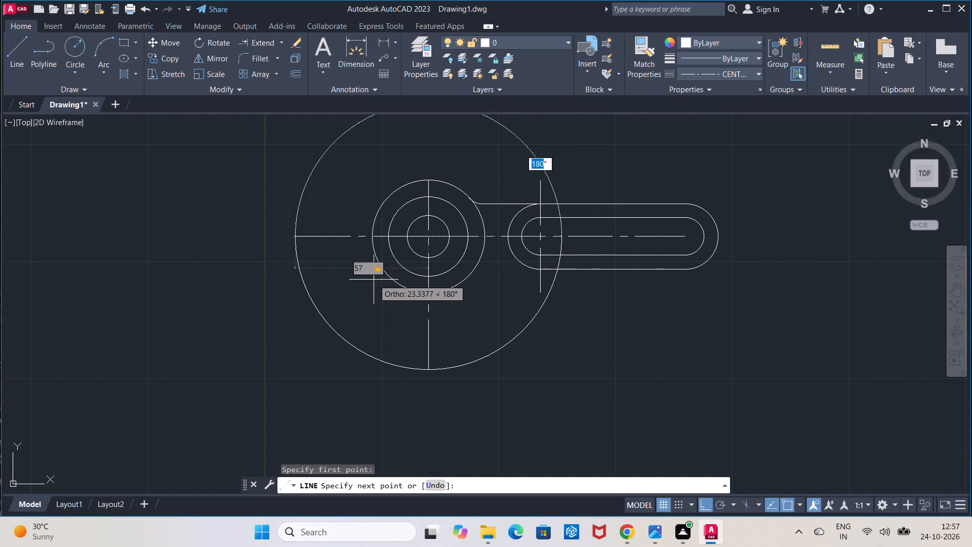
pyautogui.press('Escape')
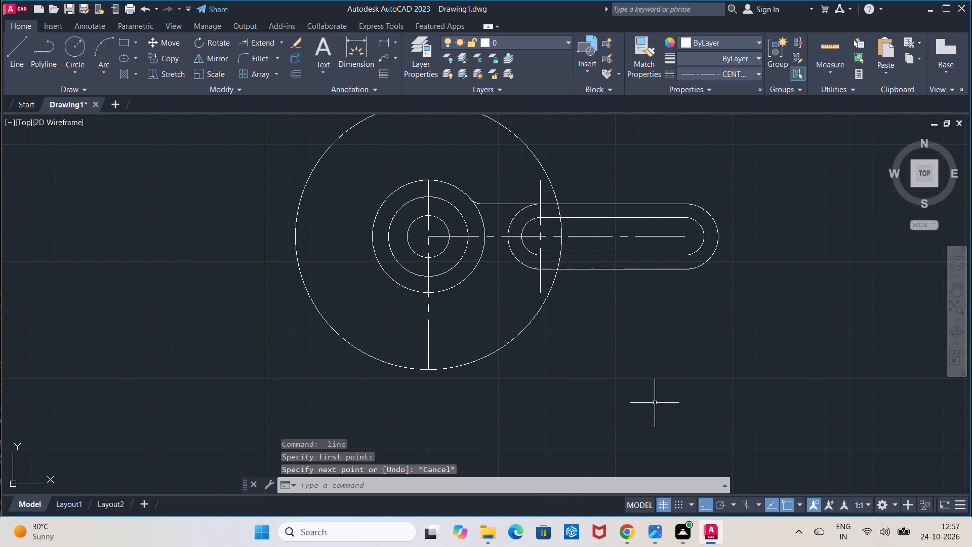
# With ortho mode off, draw a centreline 57 long from the hub centre toward the lower left at 145° below horizontal.
pyautogui.click(706, 507)
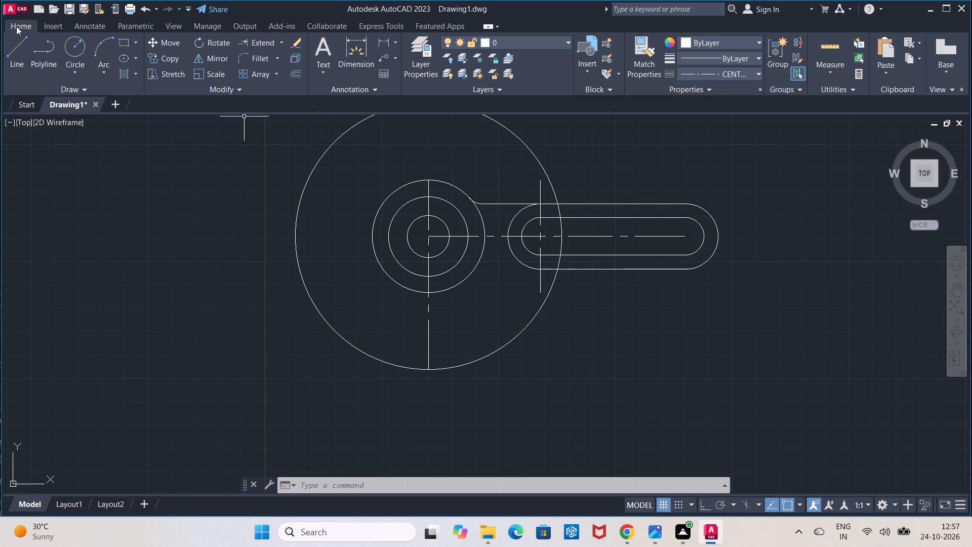
pyautogui.click(26, 58)
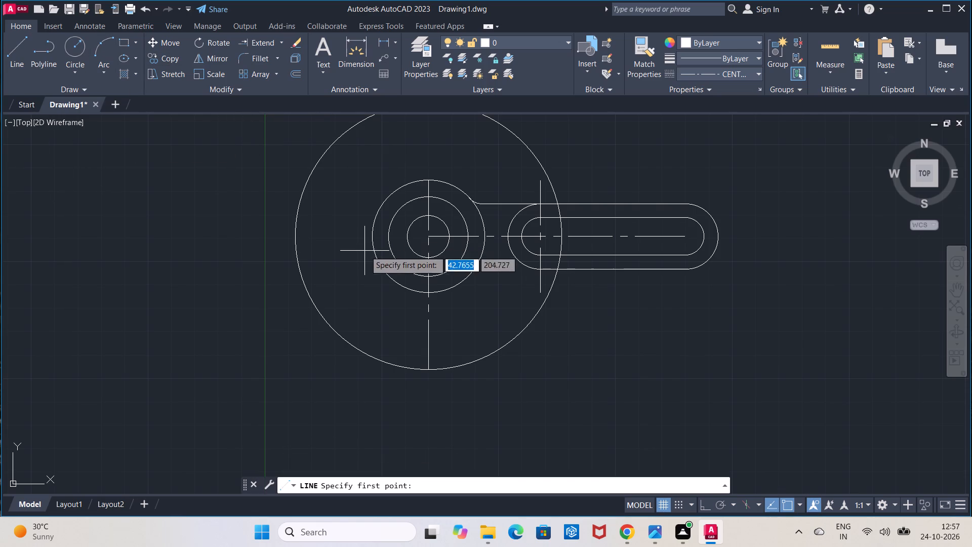
pyautogui.click(431, 238)
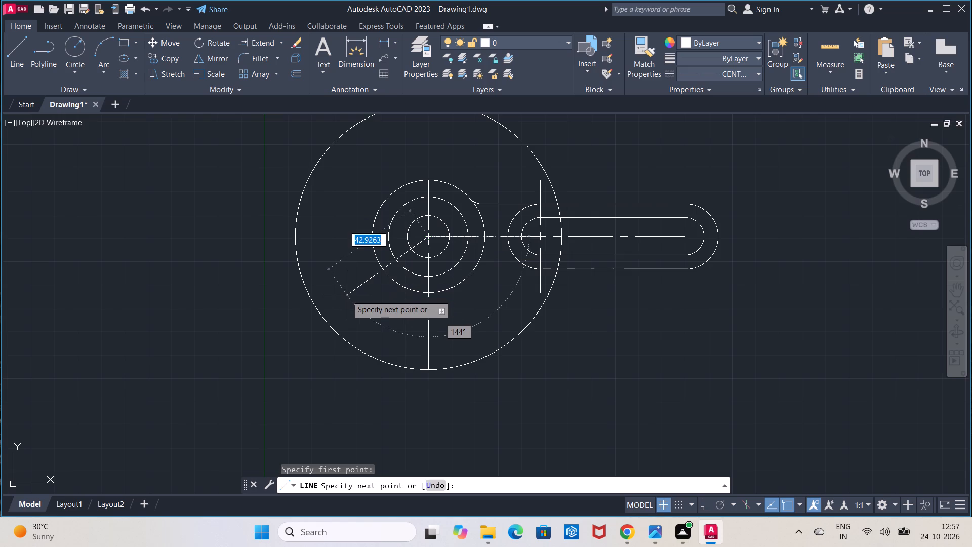
pyautogui.write('57')
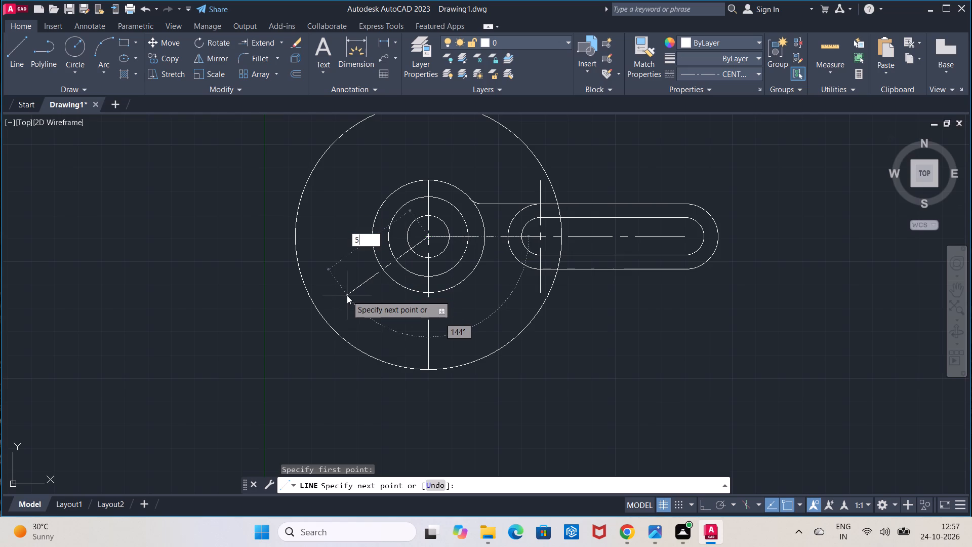
pyautogui.press('Tab')
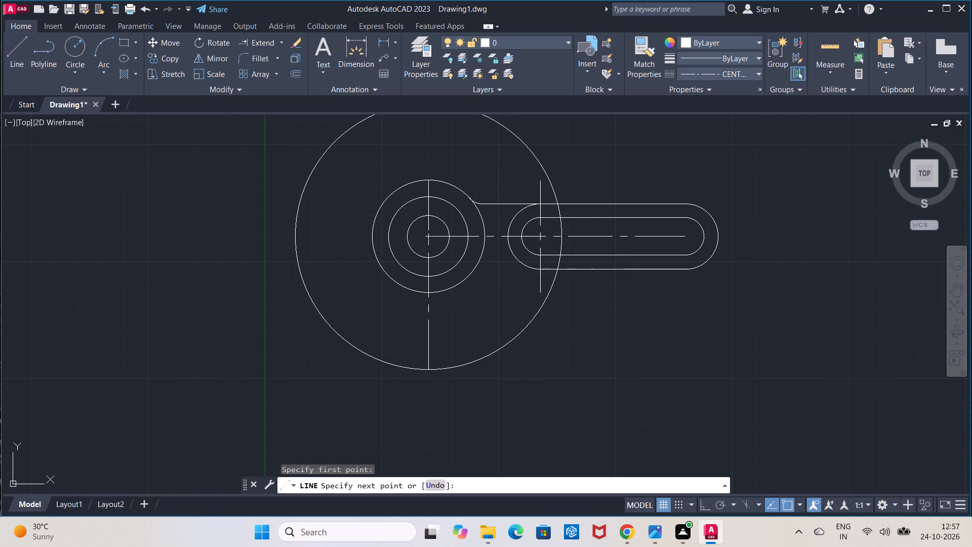
pyautogui.write('145')
pyautogui.press('Return')
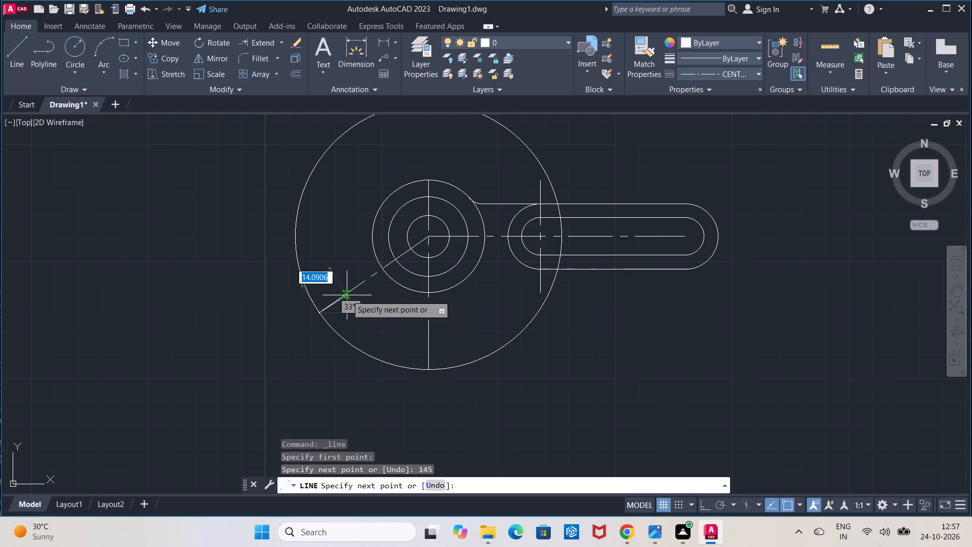
pyautogui.press('Escape')
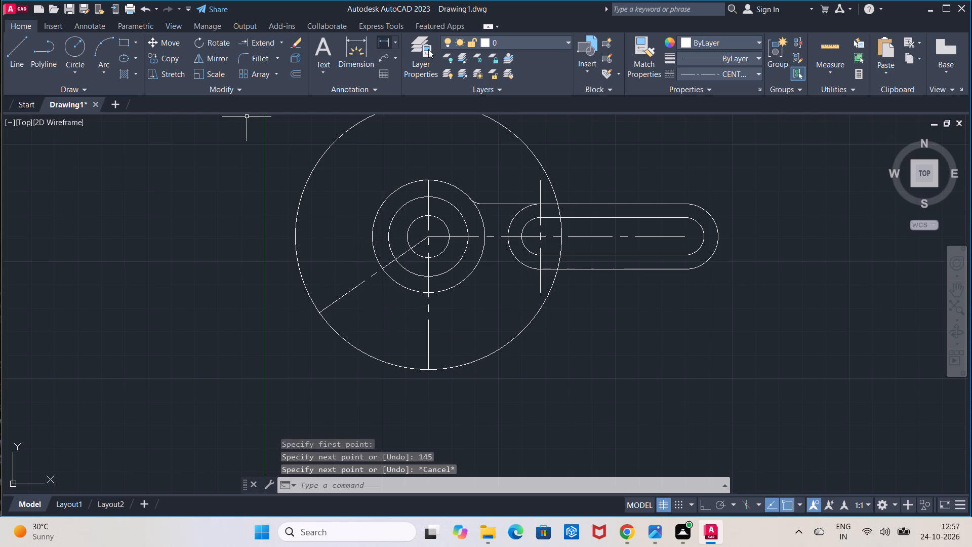
# Check the angle between the lower-left inclined centreline and the hub's vertical centreline with an angular dimension, without placing it.
pyautogui.click(396, 44)
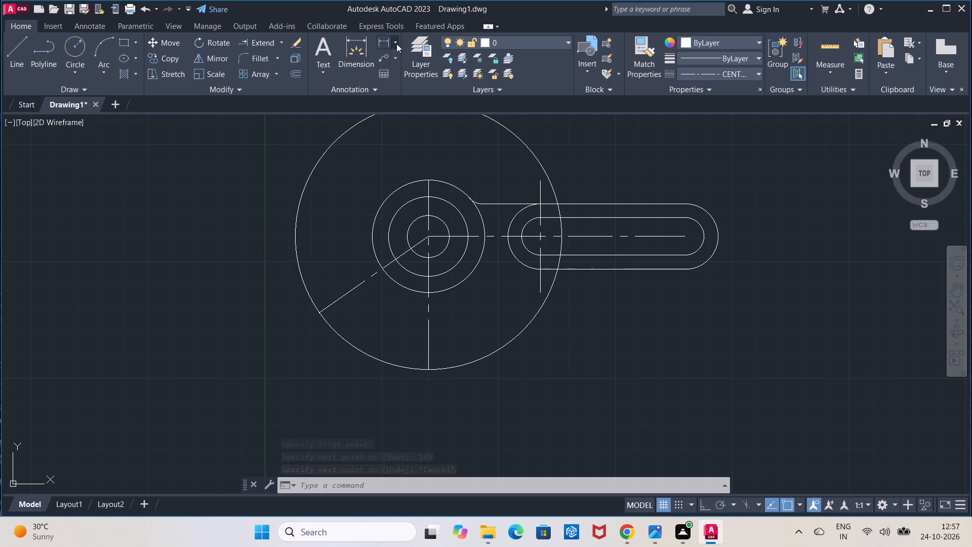
pyautogui.click(402, 118)
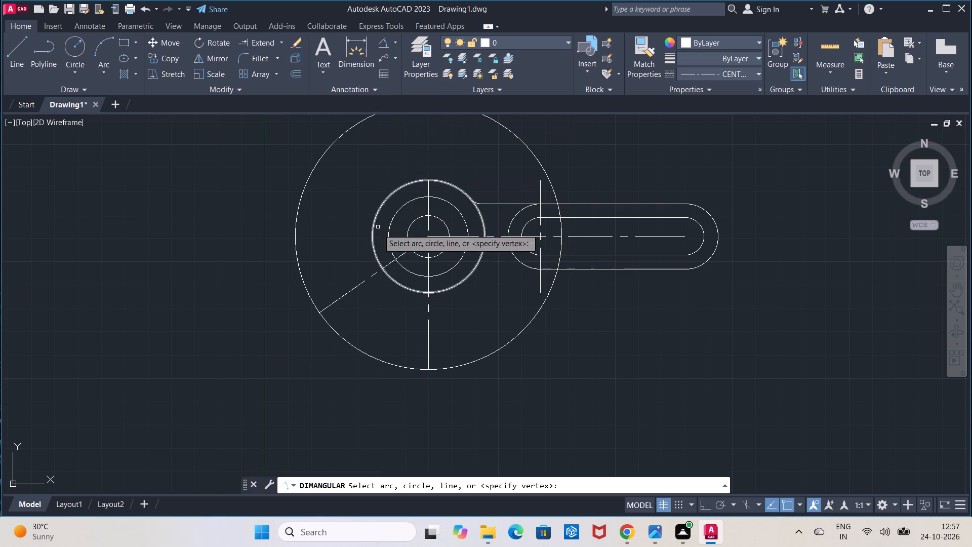
pyautogui.click(369, 279)
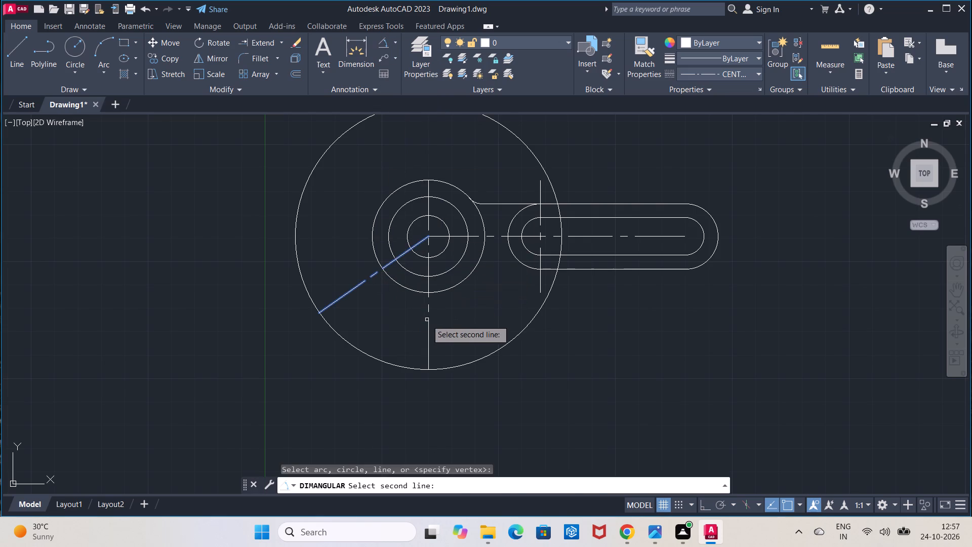
pyautogui.click(427, 320)
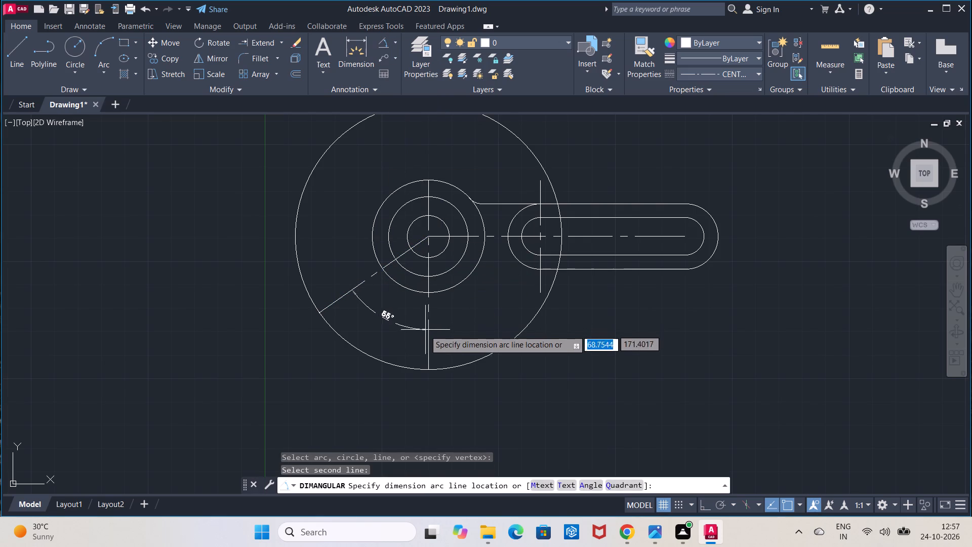
pyautogui.press('Escape')
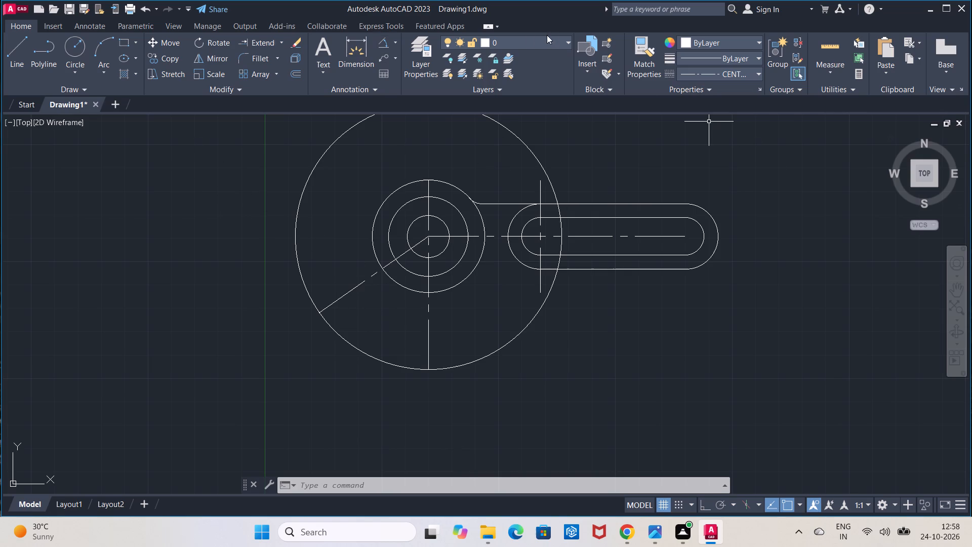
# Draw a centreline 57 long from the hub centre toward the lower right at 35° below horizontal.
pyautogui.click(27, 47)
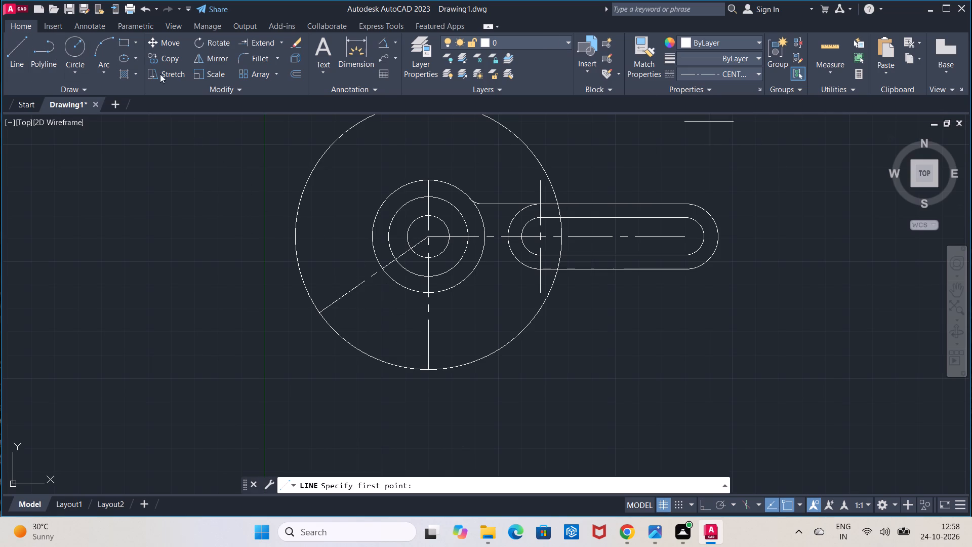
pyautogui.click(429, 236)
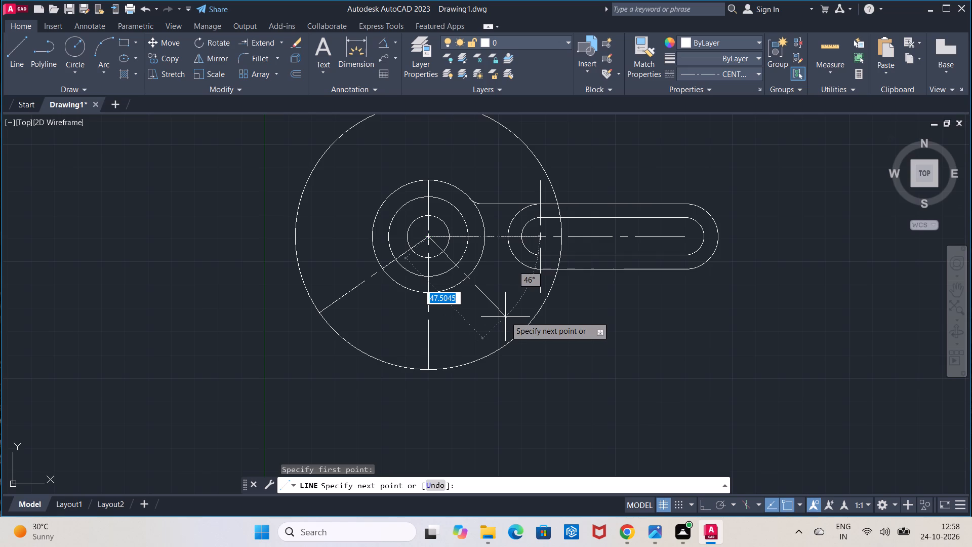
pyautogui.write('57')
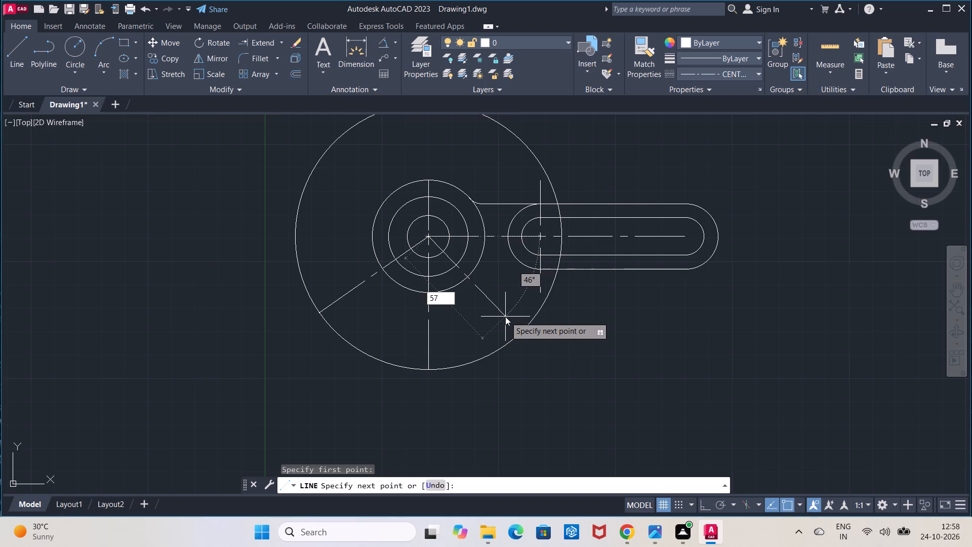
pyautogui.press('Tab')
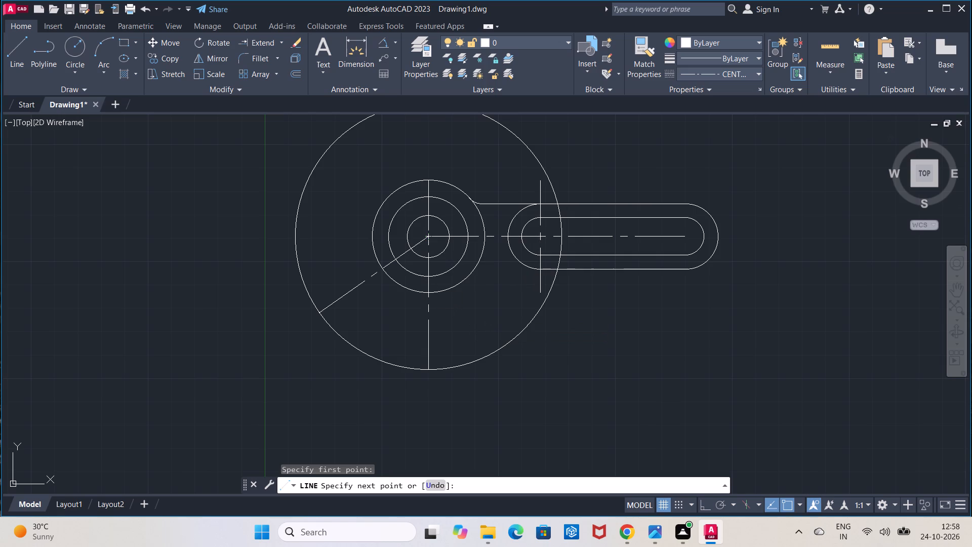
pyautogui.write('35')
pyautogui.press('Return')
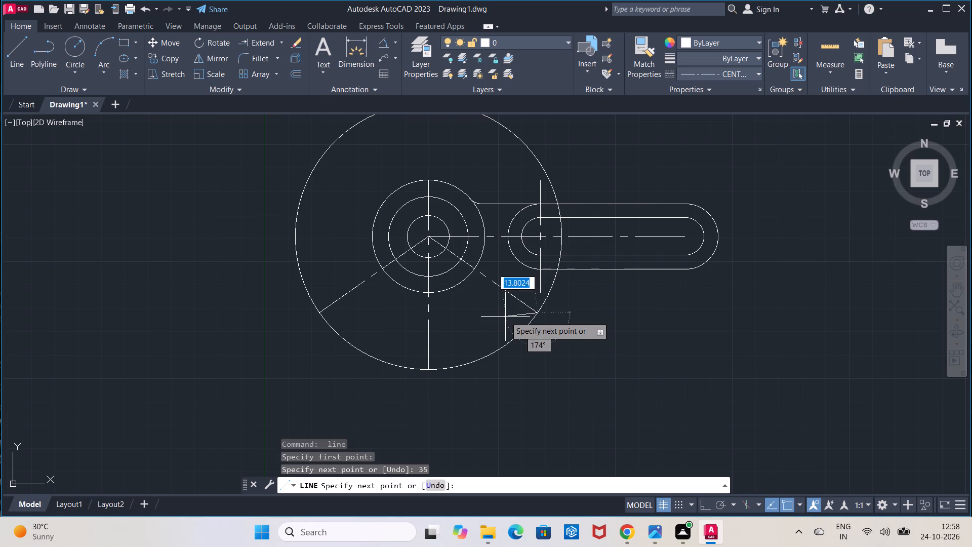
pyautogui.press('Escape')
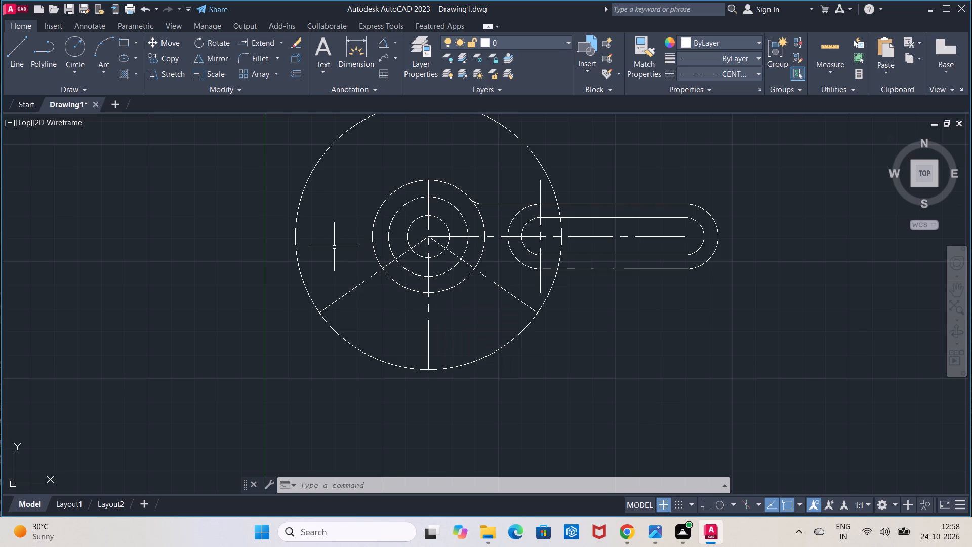
# Check the angle between the hub's vertical centreline and the lower-right inclined centreline with an angular dimension, without placing it.
pyautogui.scroll(-1, 334, 247)
pyautogui.scroll(1, 334, 247)
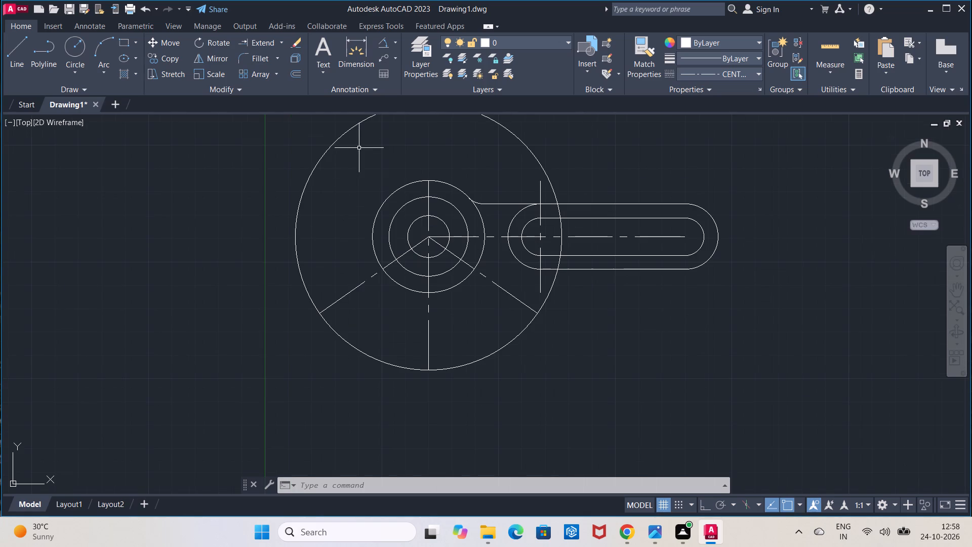
pyautogui.click(383, 45)
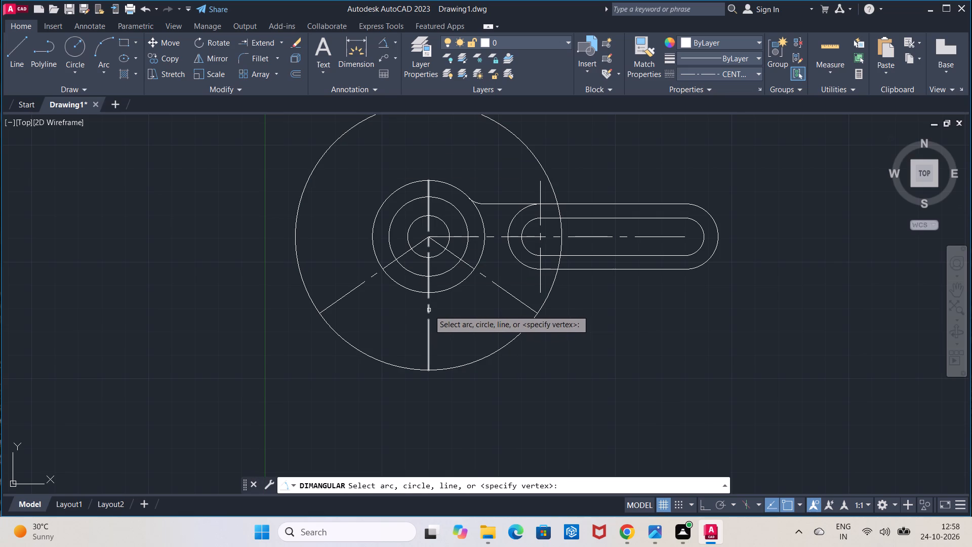
pyautogui.click(429, 310)
pyautogui.click(501, 288)
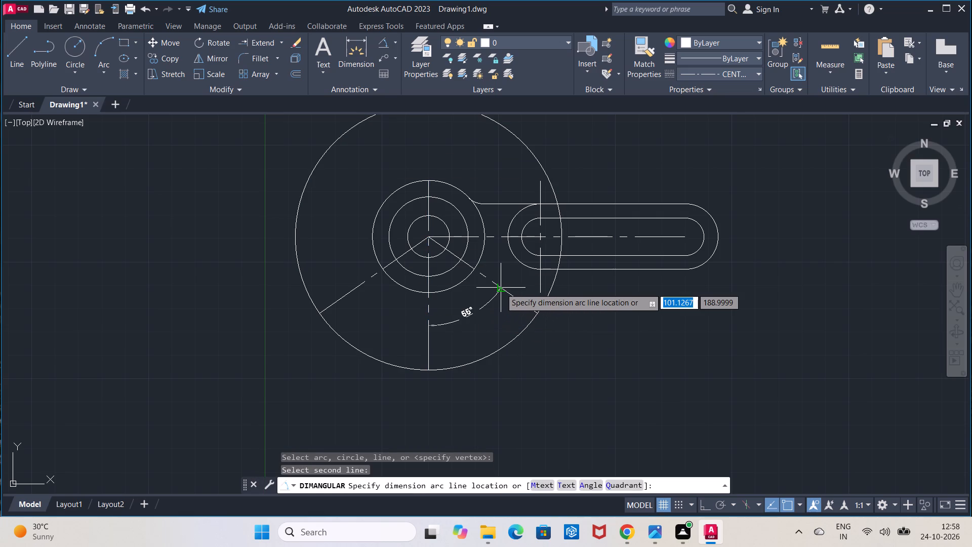
pyautogui.press('Escape')
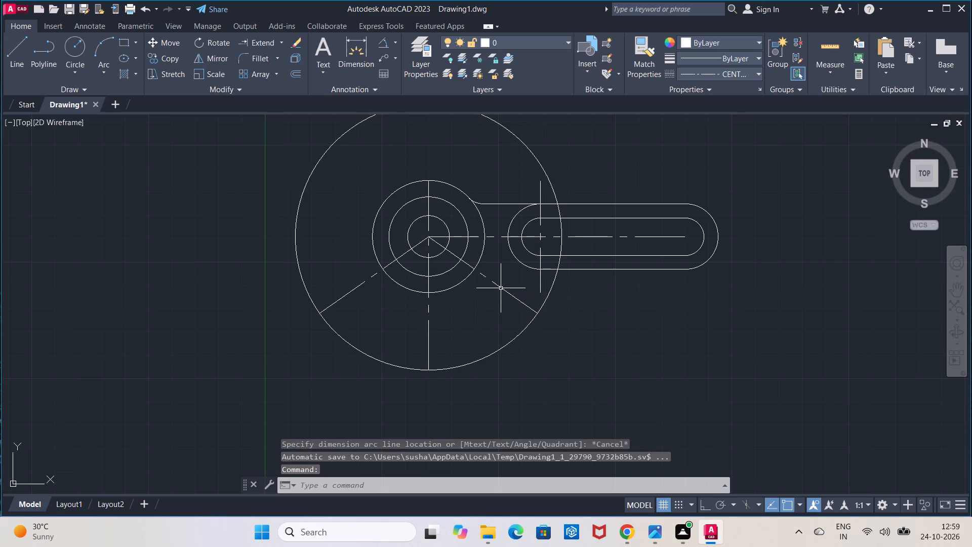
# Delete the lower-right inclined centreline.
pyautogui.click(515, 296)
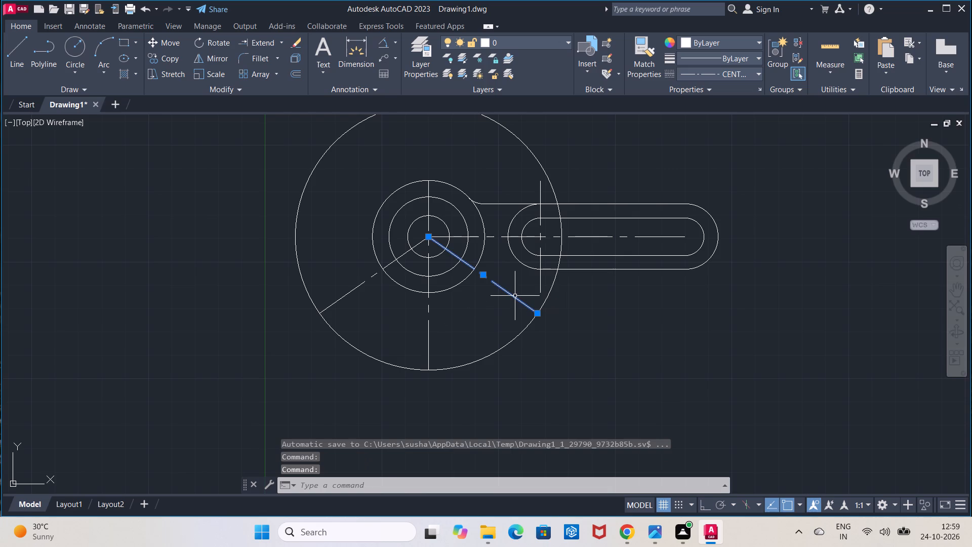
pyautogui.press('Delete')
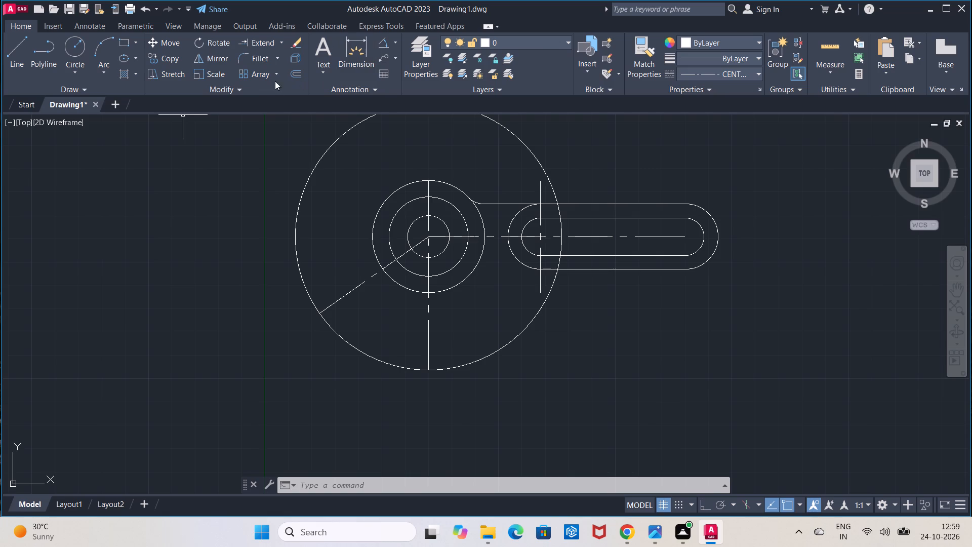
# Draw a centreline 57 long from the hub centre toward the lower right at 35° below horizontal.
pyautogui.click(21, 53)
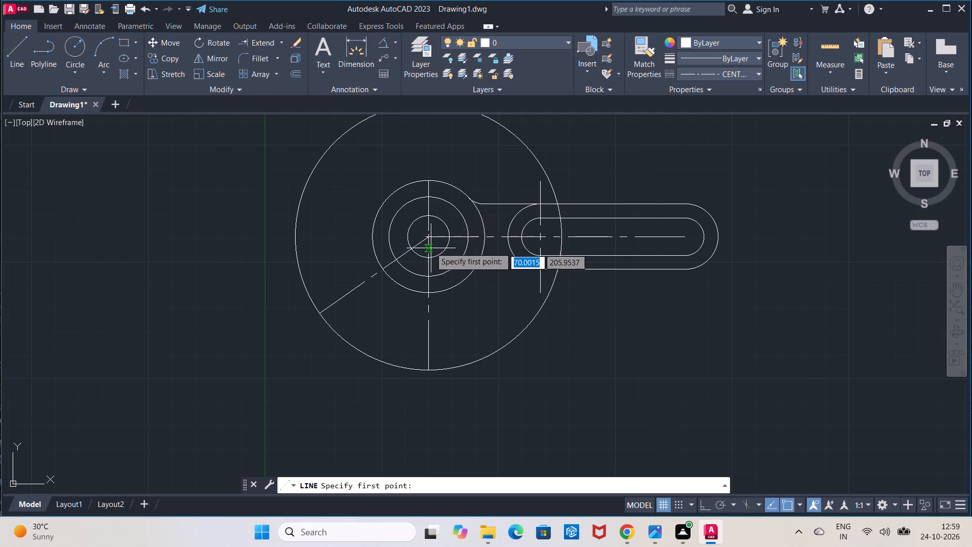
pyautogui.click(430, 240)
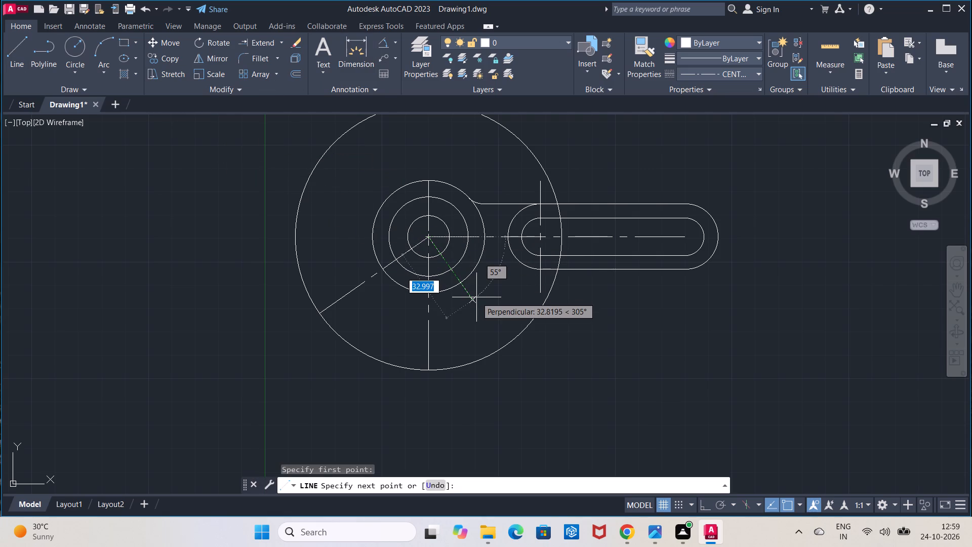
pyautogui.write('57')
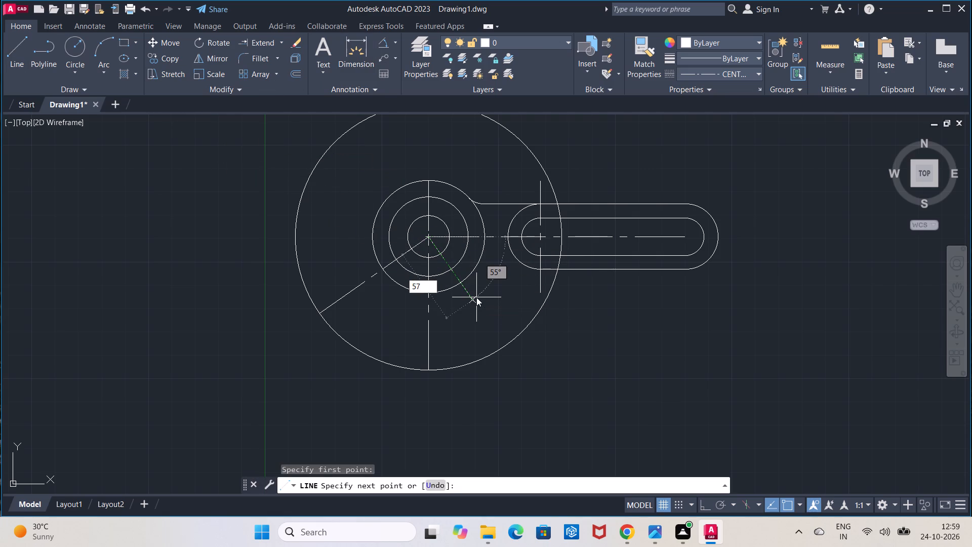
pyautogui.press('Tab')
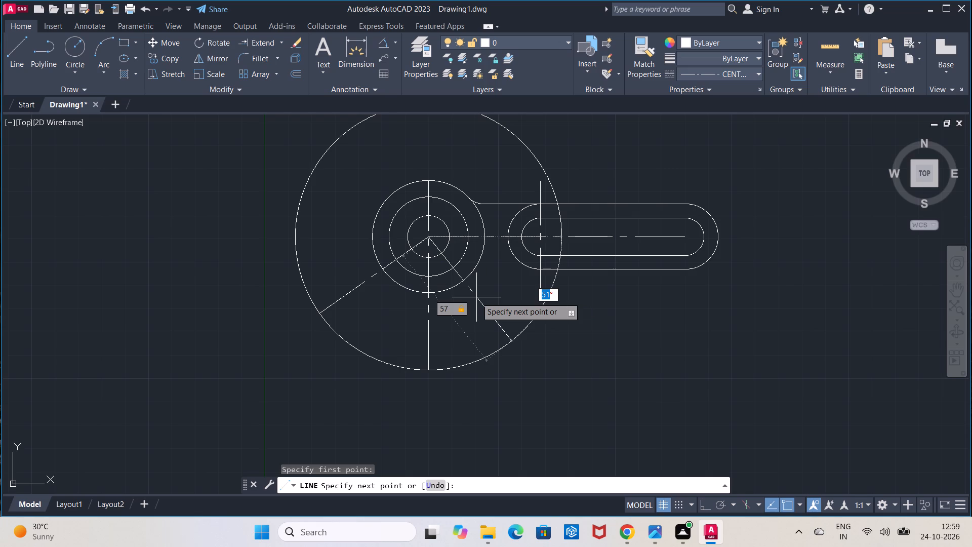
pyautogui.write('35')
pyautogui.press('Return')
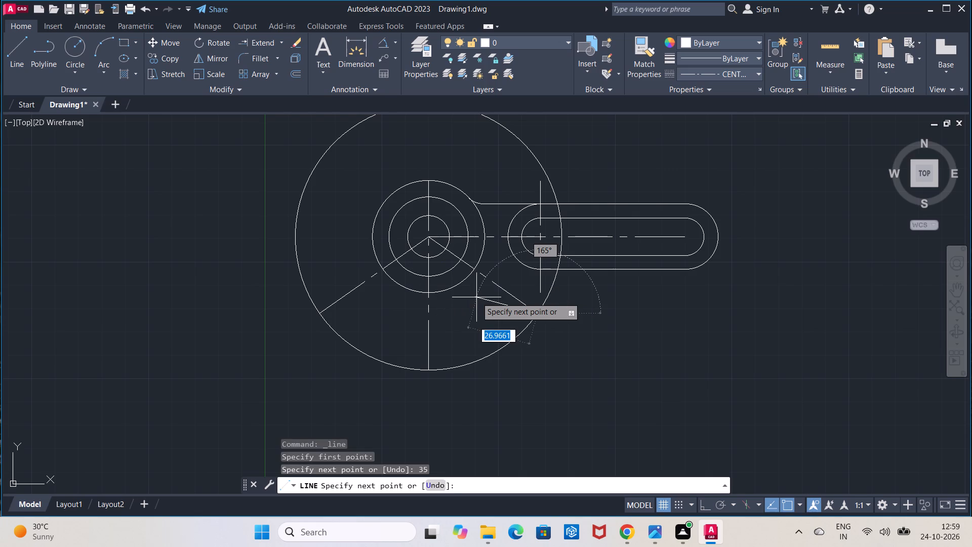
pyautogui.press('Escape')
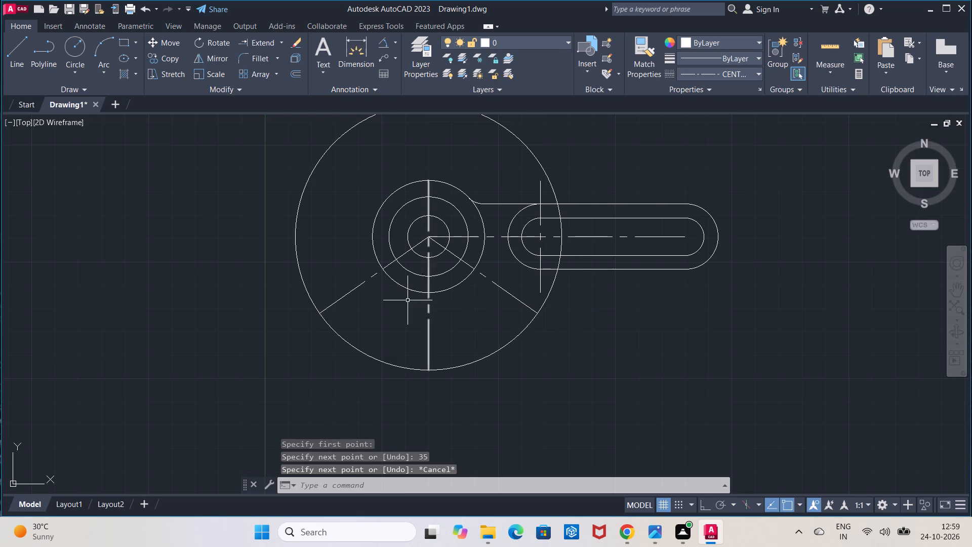
# Check the angle between the hub's vertical centreline and the lower-right inclined centreline with an angular dimension, without placing it.
pyautogui.click(385, 46)
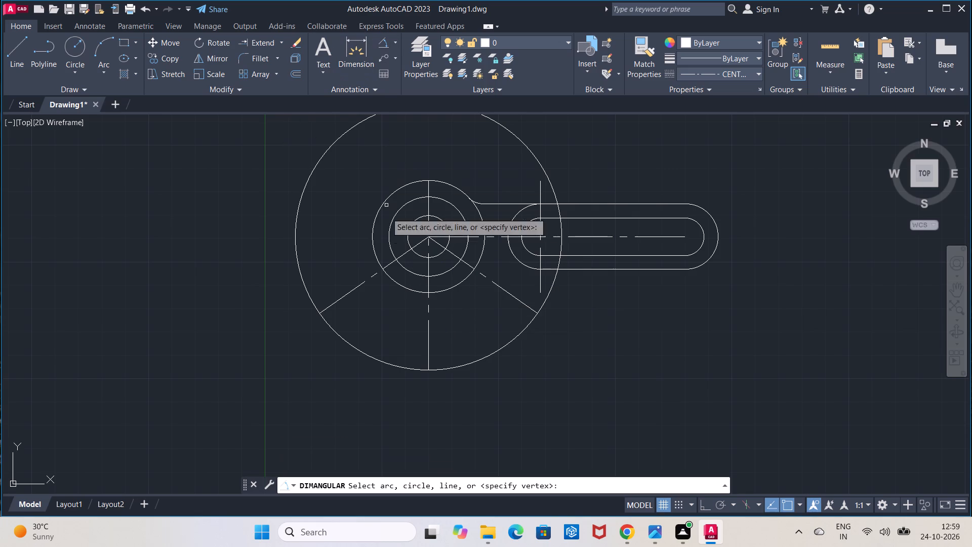
pyautogui.click(428, 322)
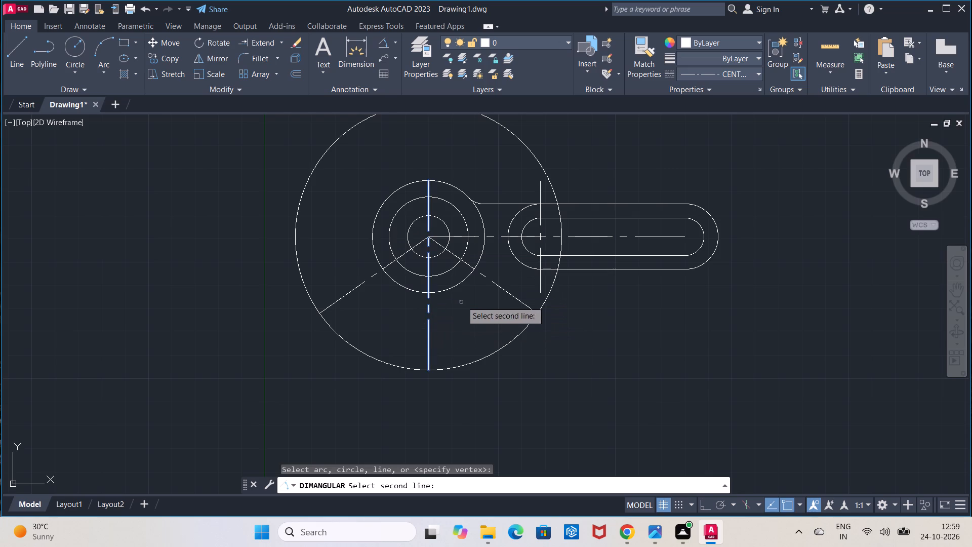
pyautogui.click(494, 283)
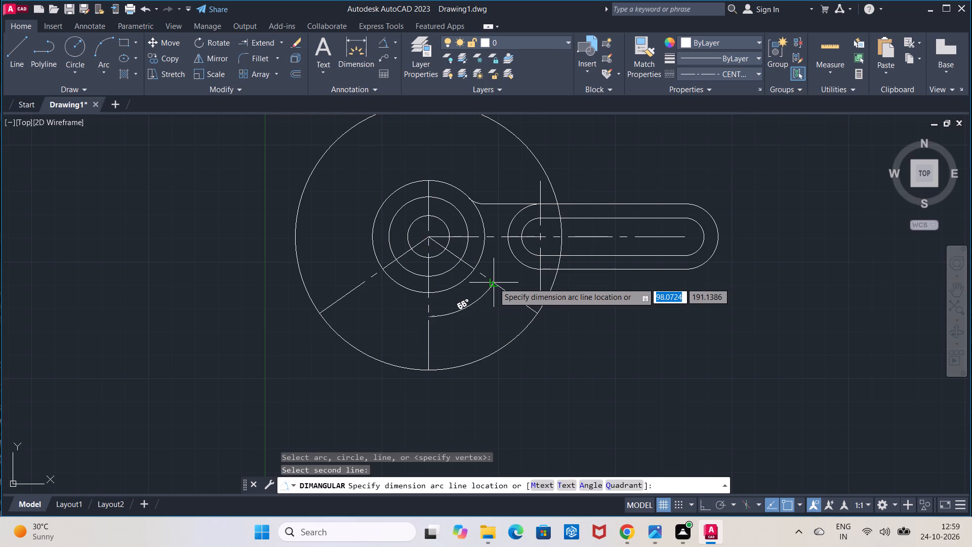
pyautogui.press('Escape')
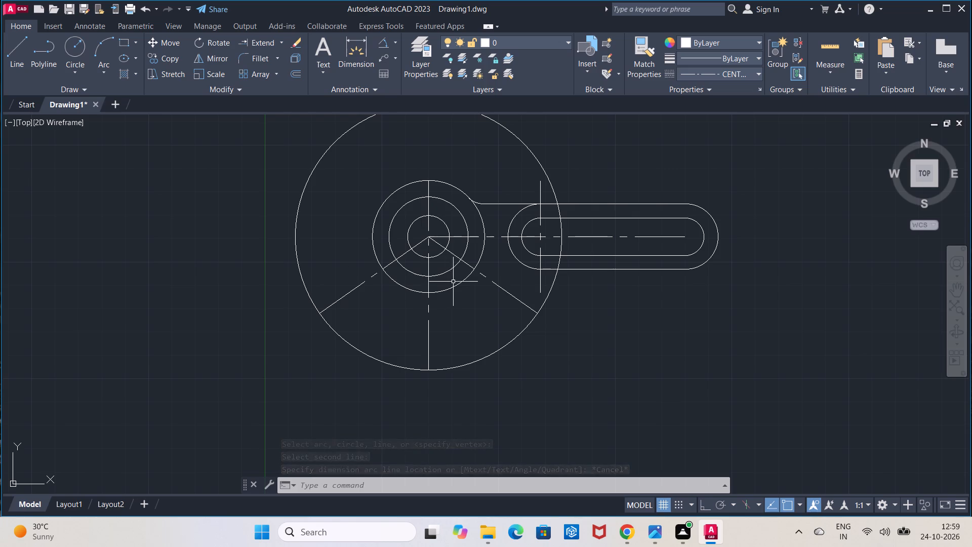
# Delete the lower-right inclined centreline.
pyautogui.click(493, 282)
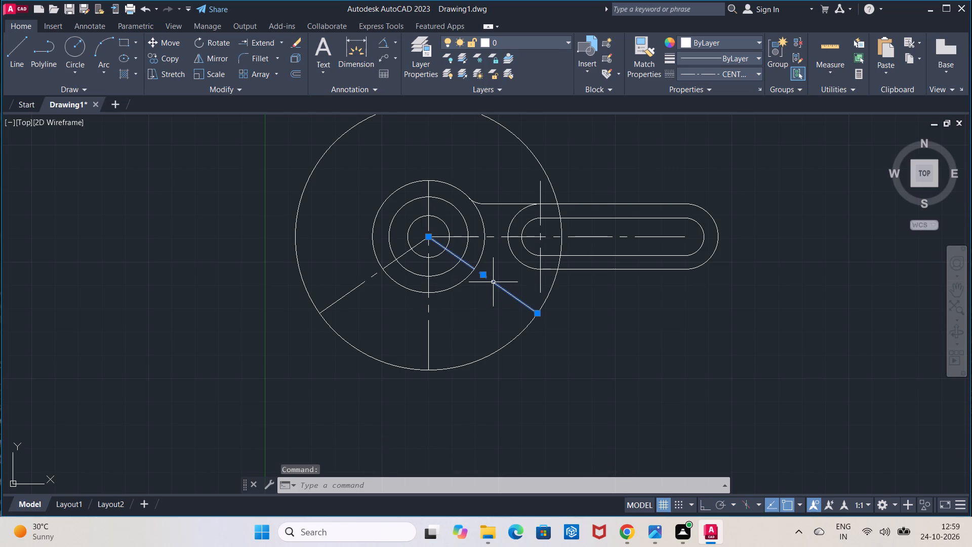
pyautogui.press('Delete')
# Draw a centreline 57 long from the hub centre toward the lower right at 55° below horizontal.
pyautogui.click(13, 65)
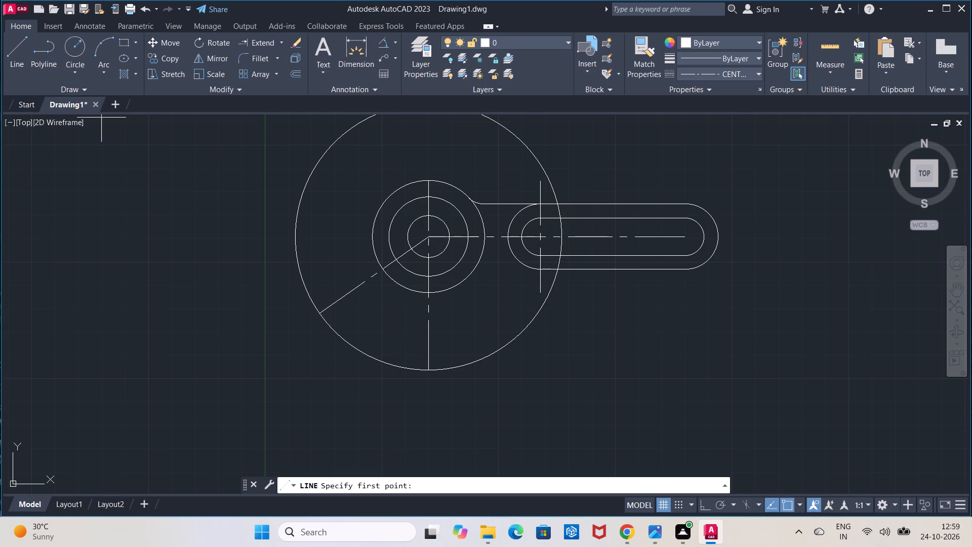
pyautogui.click(428, 240)
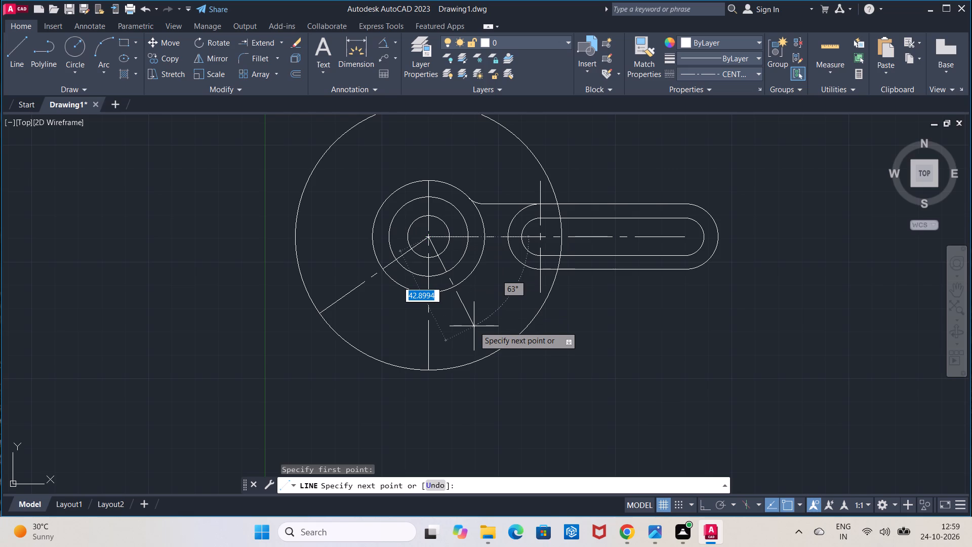
pyautogui.write('57')
pyautogui.press('Tab')
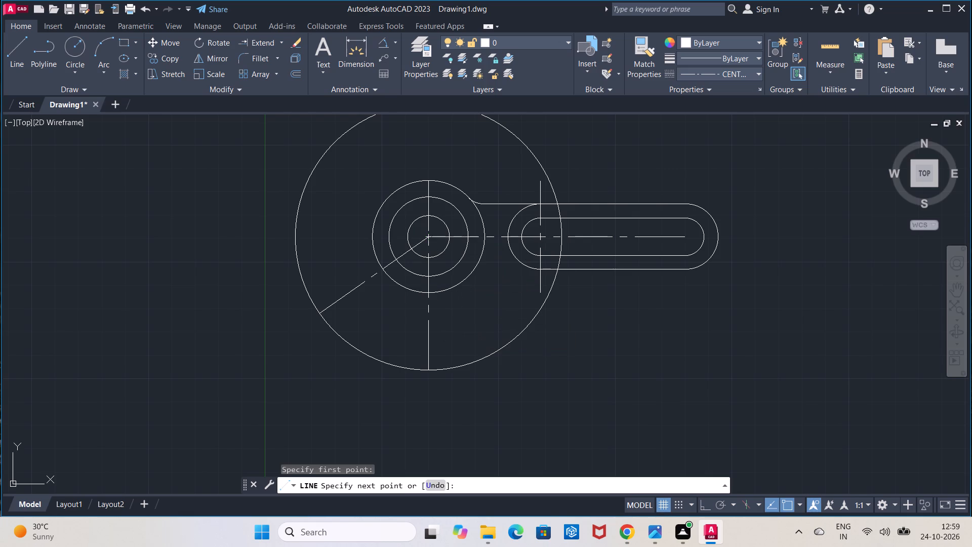
pyautogui.write('55')
pyautogui.press('Return')
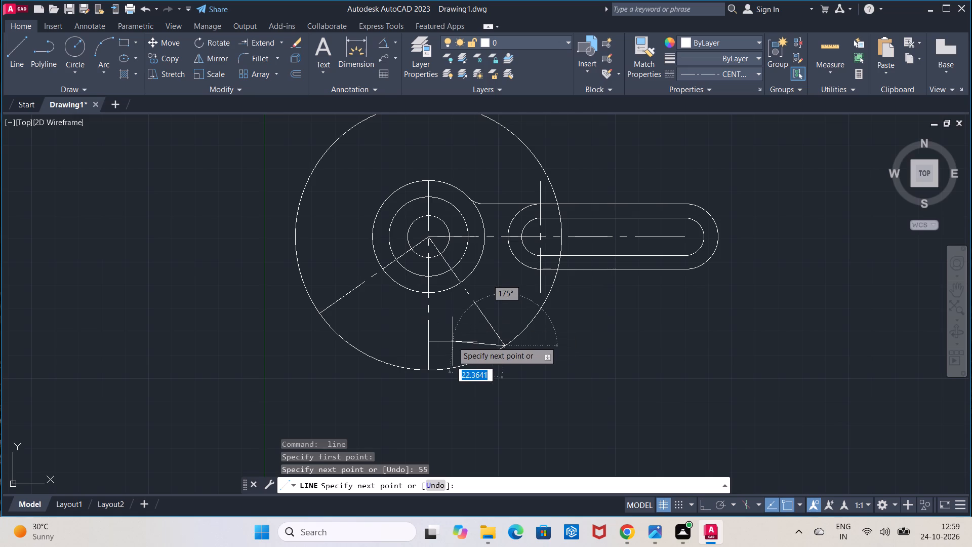
pyautogui.press('Escape')
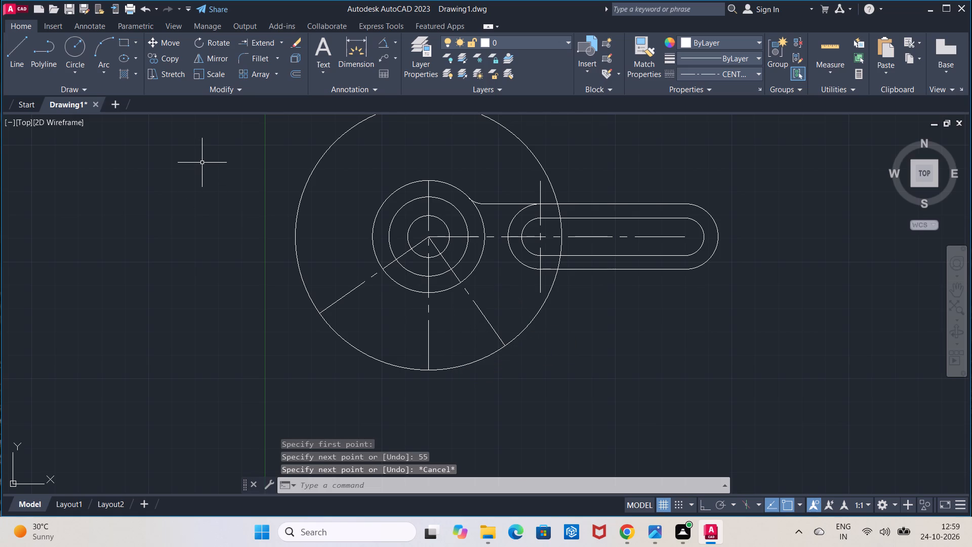
# Check the angle between the hub's vertical centreline and the new lower-right centreline with an angular dimension, without placing it.
pyautogui.click(385, 38)
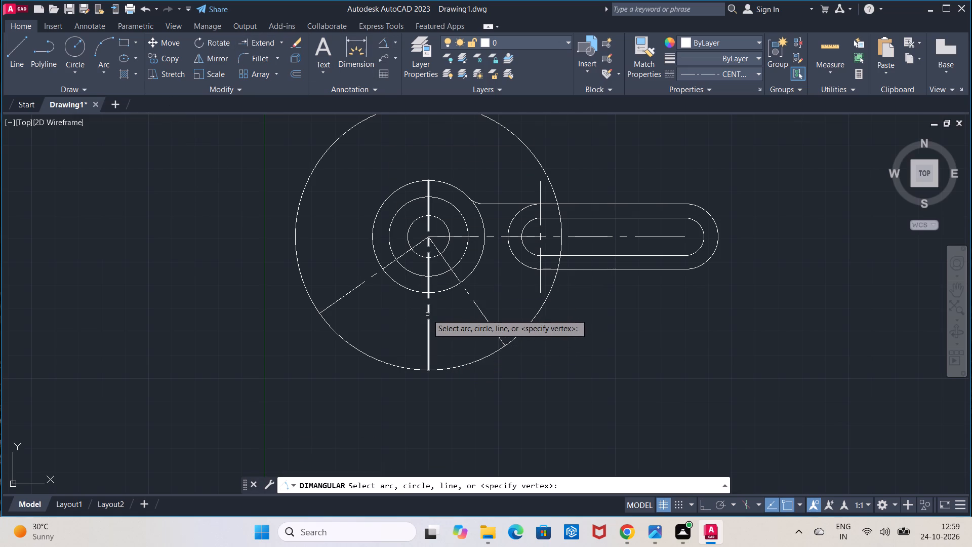
pyautogui.click(427, 314)
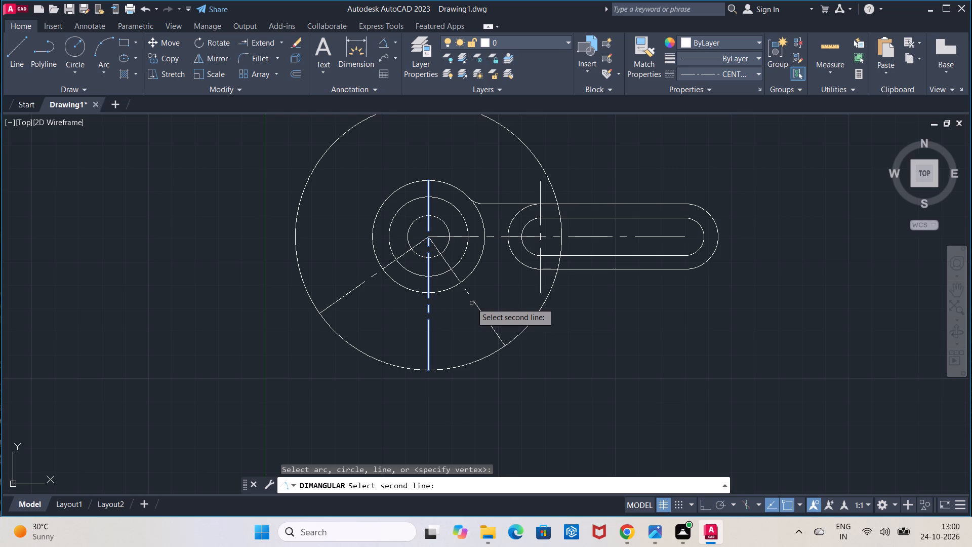
pyautogui.click(474, 300)
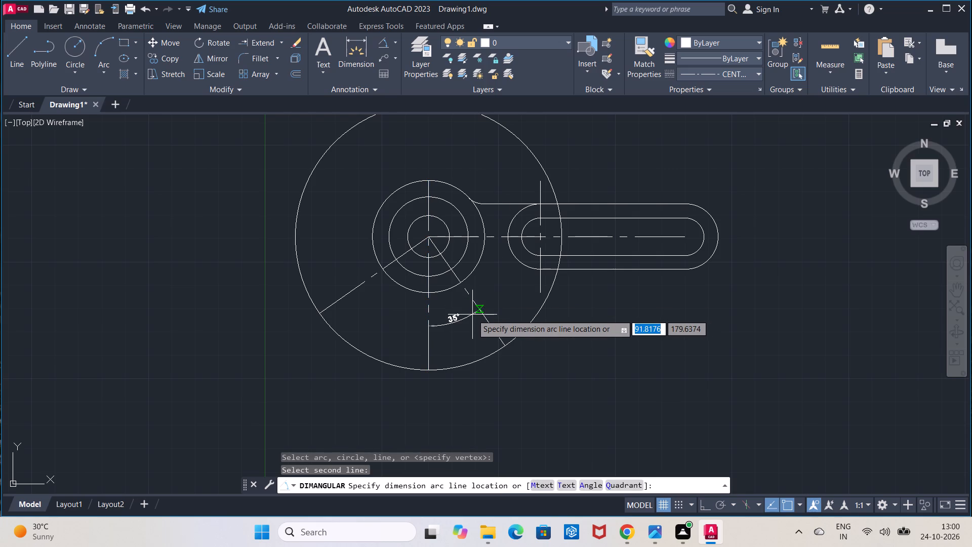
pyautogui.press('Escape')
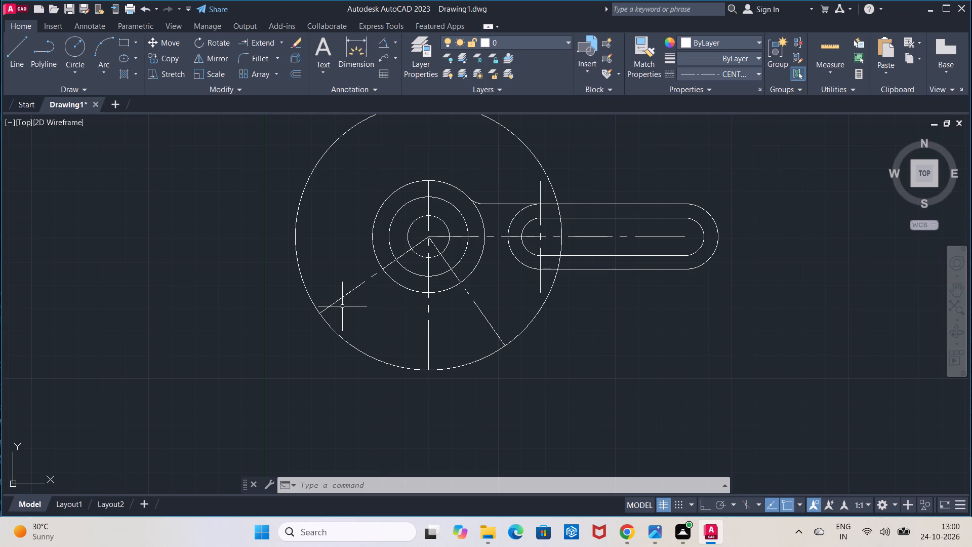
# Draw a radius 12 circle with ByLayer linetype in the empty space beyond the slotted arm's far end.
pyautogui.click(73, 48)
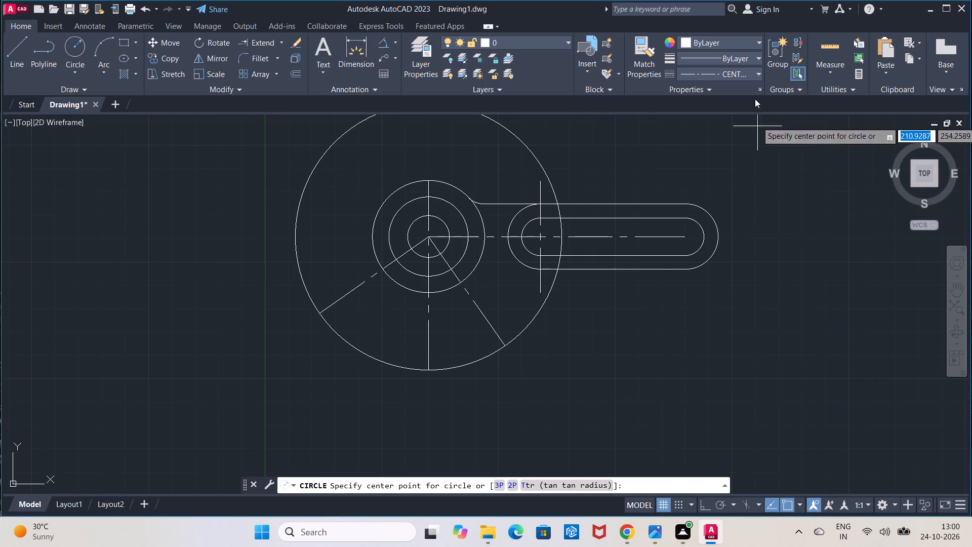
pyautogui.click(744, 74)
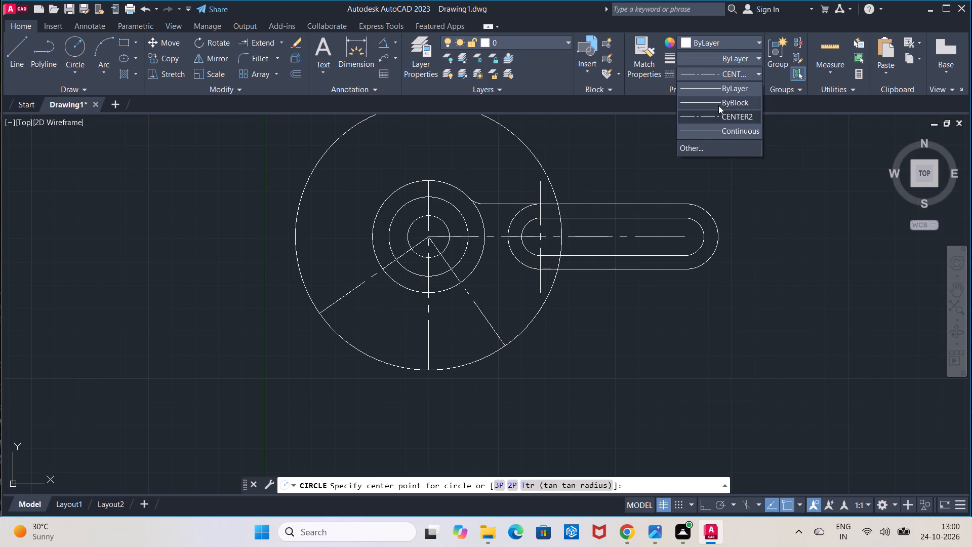
pyautogui.press('Escape')
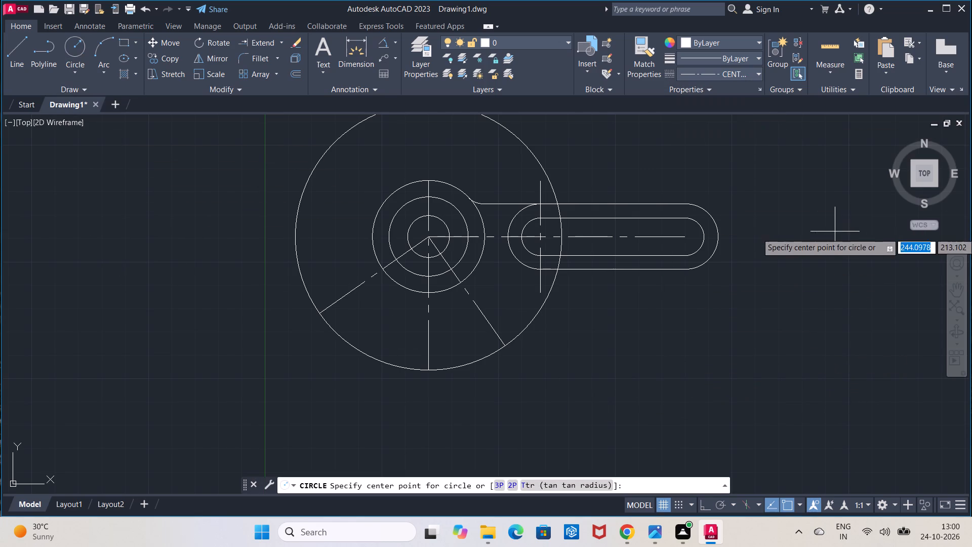
pyautogui.click(708, 74)
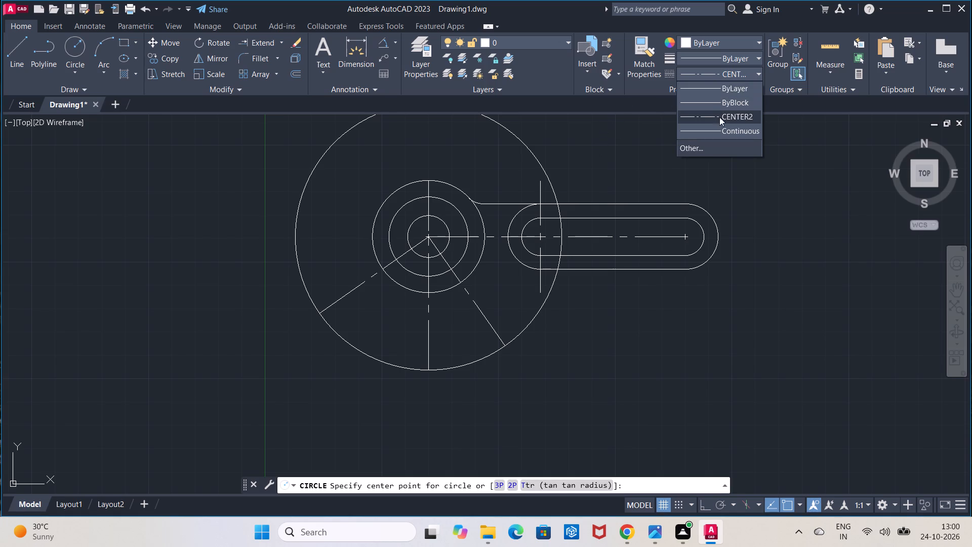
pyautogui.click(722, 86)
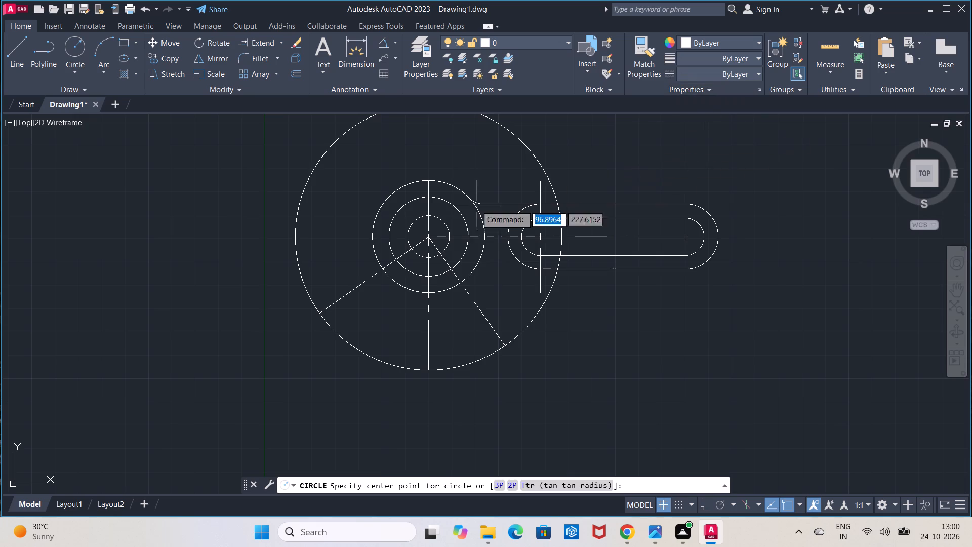
pyautogui.click(844, 318)
pyautogui.write('12')
pyautogui.press('Return')
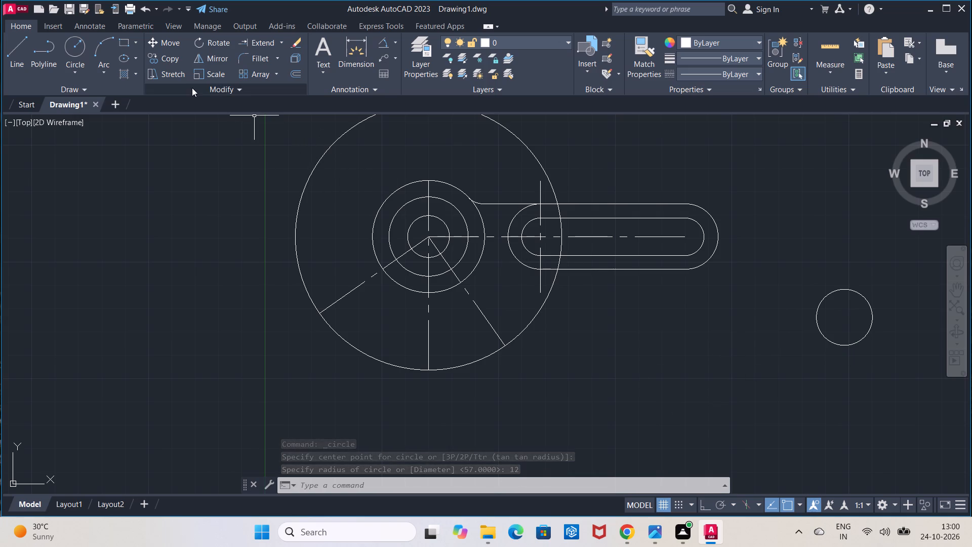
# Move the radius 12 circle by its centre onto the lower-left inclined centreline, near that line's outer end inside the construction circle.
pyautogui.click(172, 46)
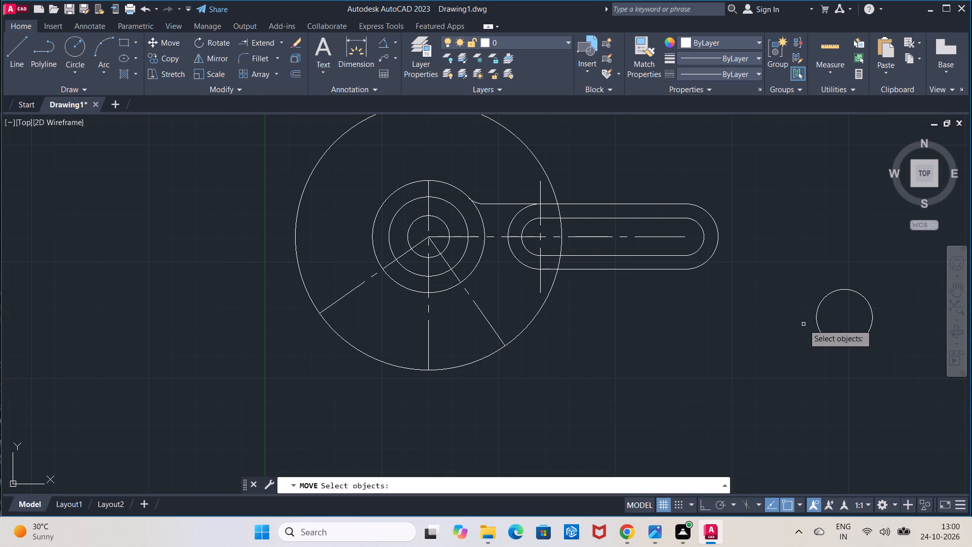
pyautogui.click(815, 319)
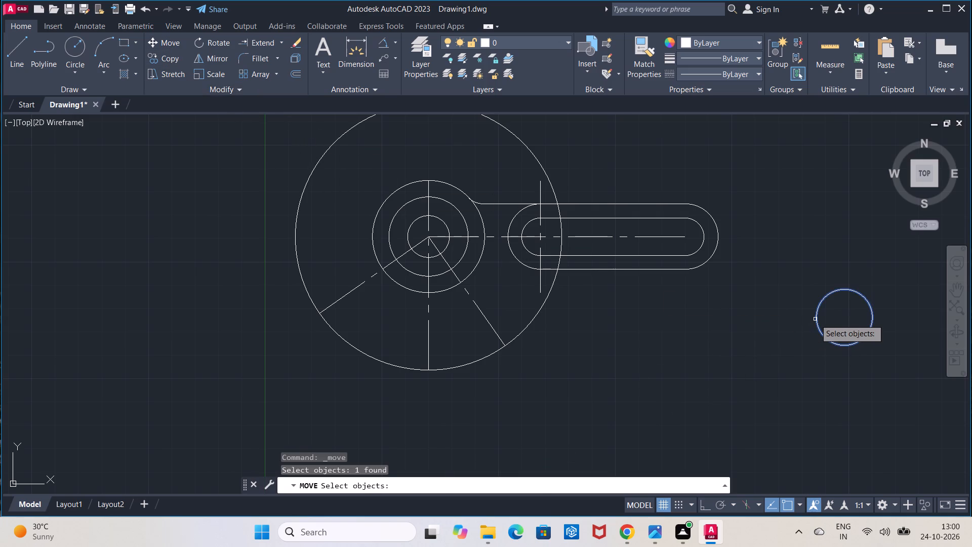
pyautogui.press('Return')
pyautogui.click(843, 317)
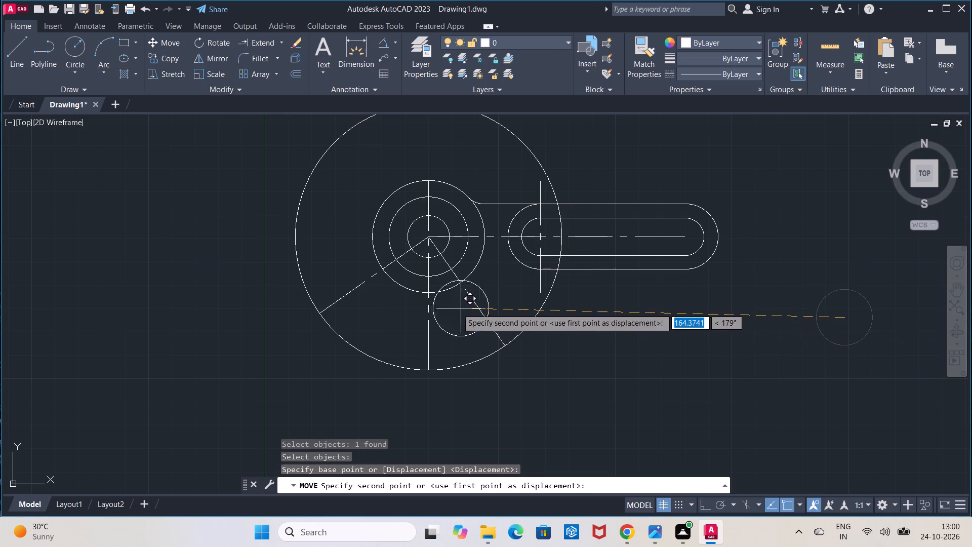
pyautogui.click(344, 297)
# Move the radius 12 circle slightly outward along the lower-left centreline so its edge meets that line's endpoint on the construction circle.
pyautogui.scroll(2, 317, 304)
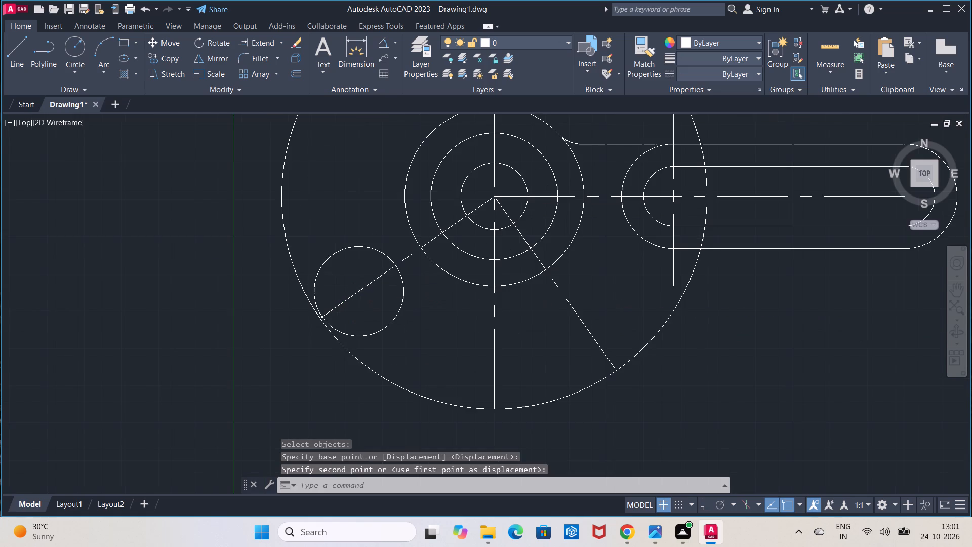
pyautogui.scroll(-1, 325, 304)
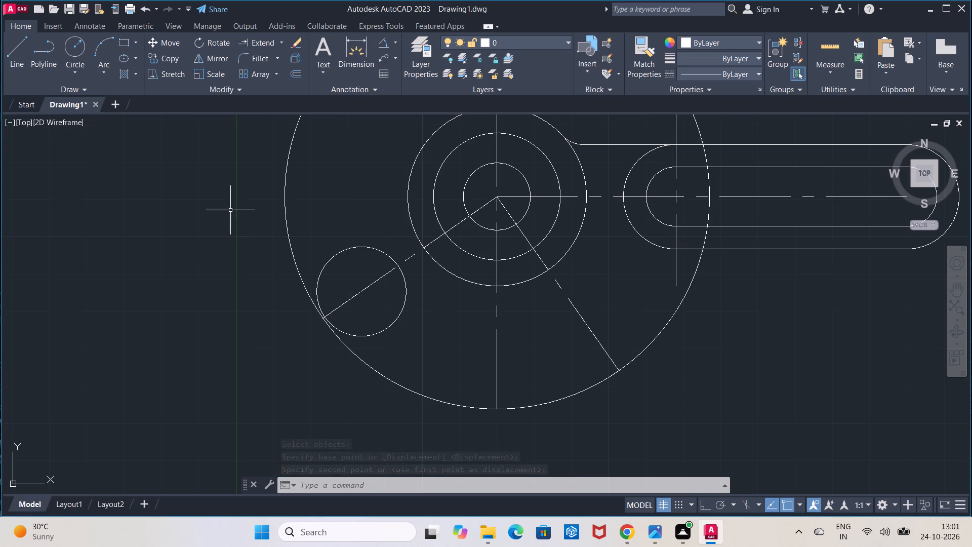
pyautogui.click(156, 40)
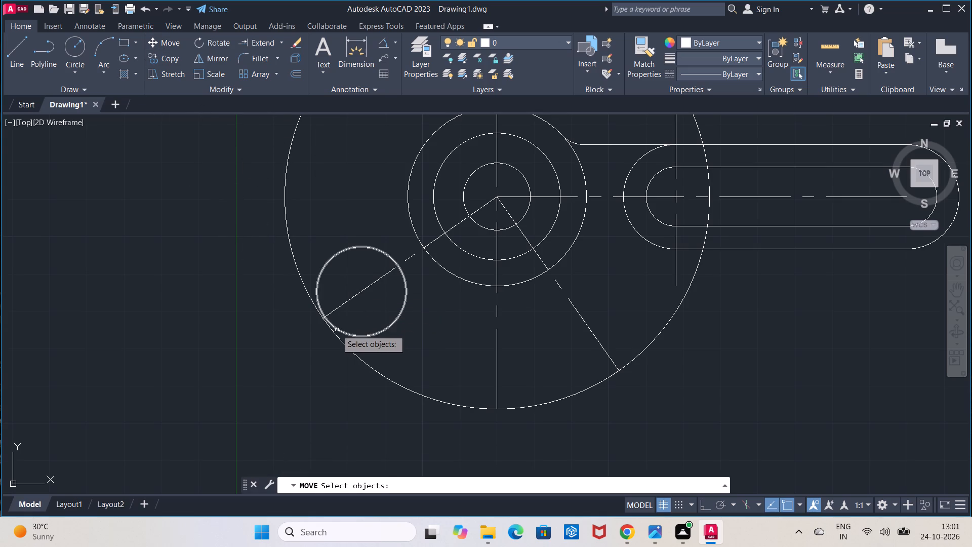
pyautogui.click(337, 330)
pyautogui.press('Return')
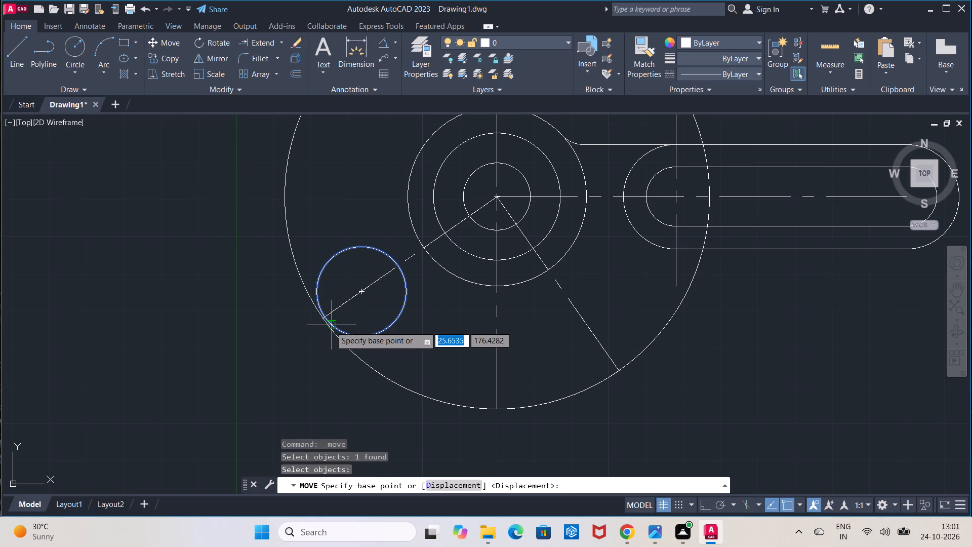
pyautogui.scroll(1, 331, 326)
pyautogui.click(318, 309)
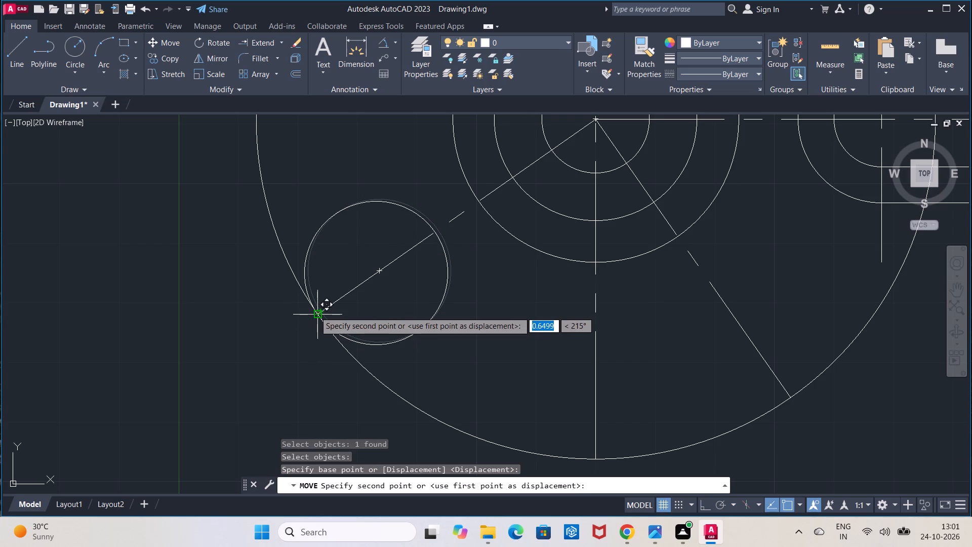
pyautogui.click(315, 311)
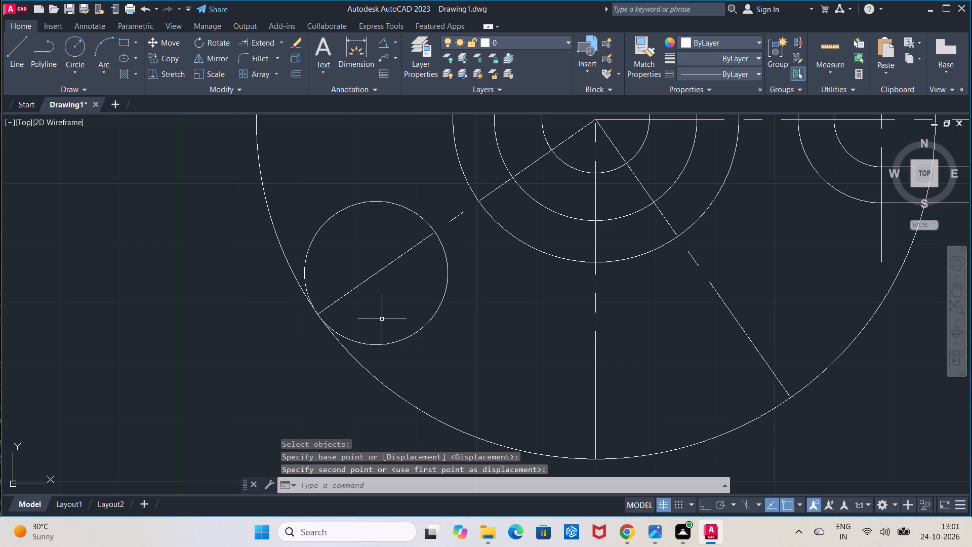
# Check the distance from the lower-left circle's centre to its centreline's outer endpoint with linear and aligned dimensions, without placing either.
pyautogui.press('Escape')
pyautogui.scroll(-1, 382, 319)
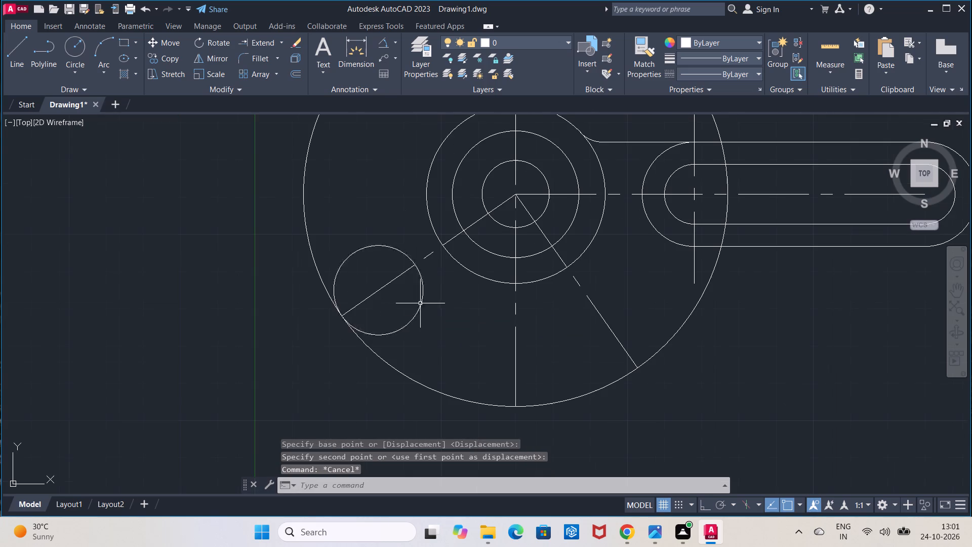
pyautogui.click(398, 42)
pyautogui.click(403, 58)
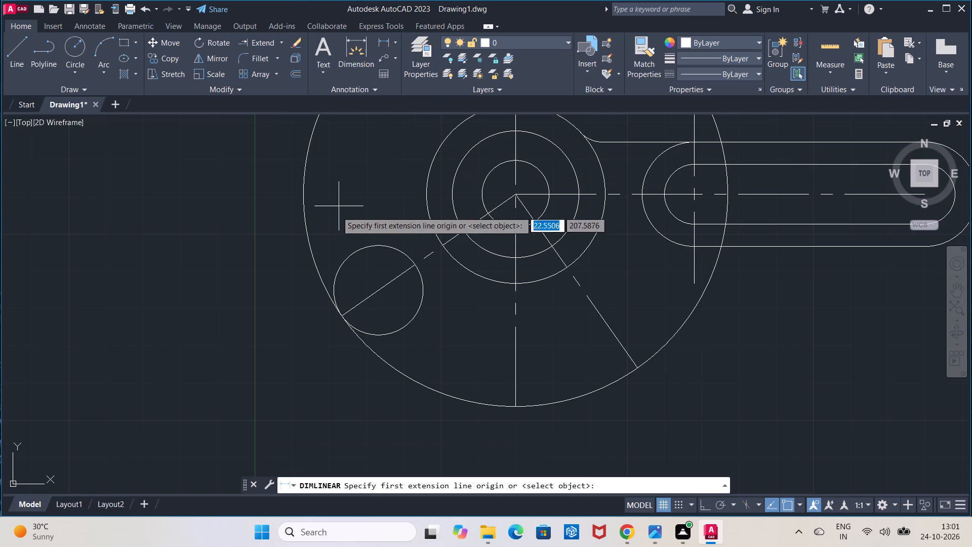
pyautogui.click(343, 316)
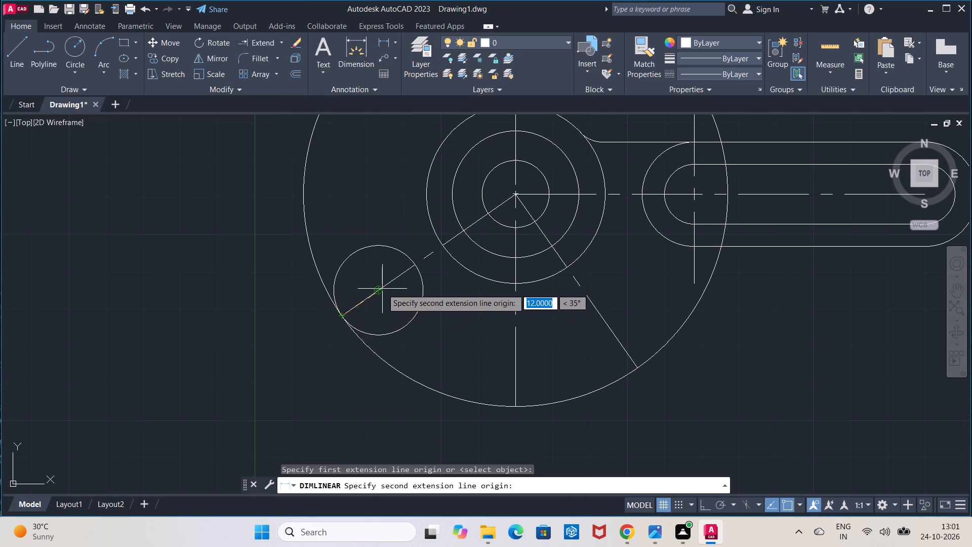
pyautogui.click(379, 290)
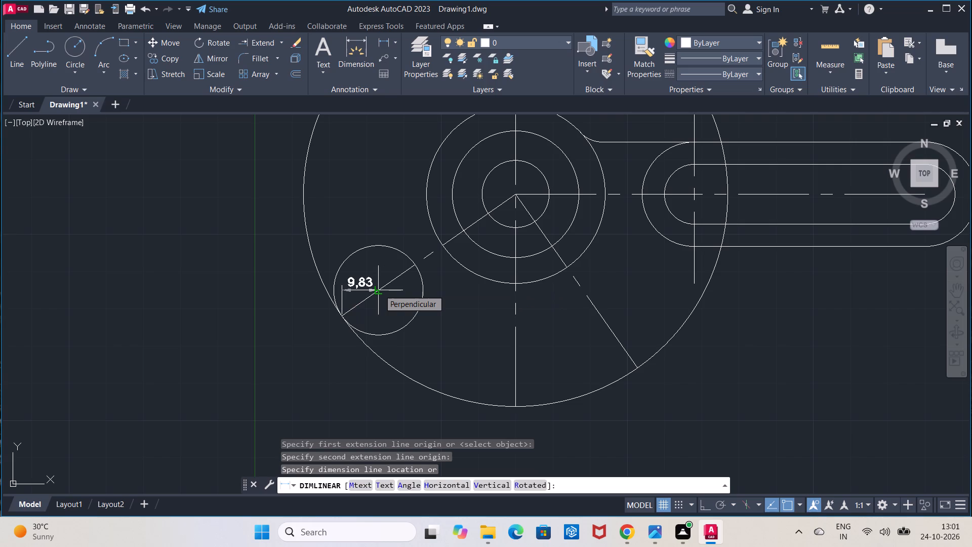
pyautogui.press('Escape')
pyautogui.click(394, 38)
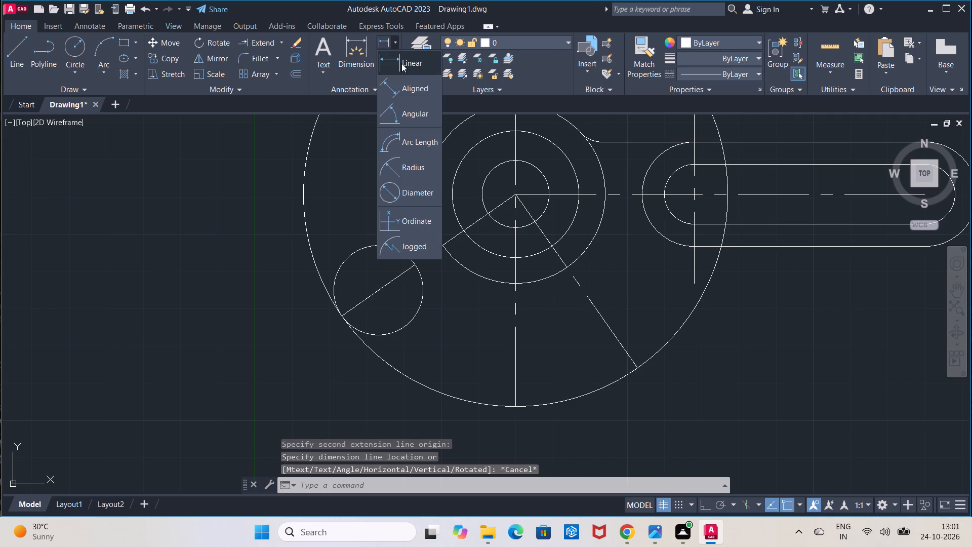
pyautogui.click(401, 86)
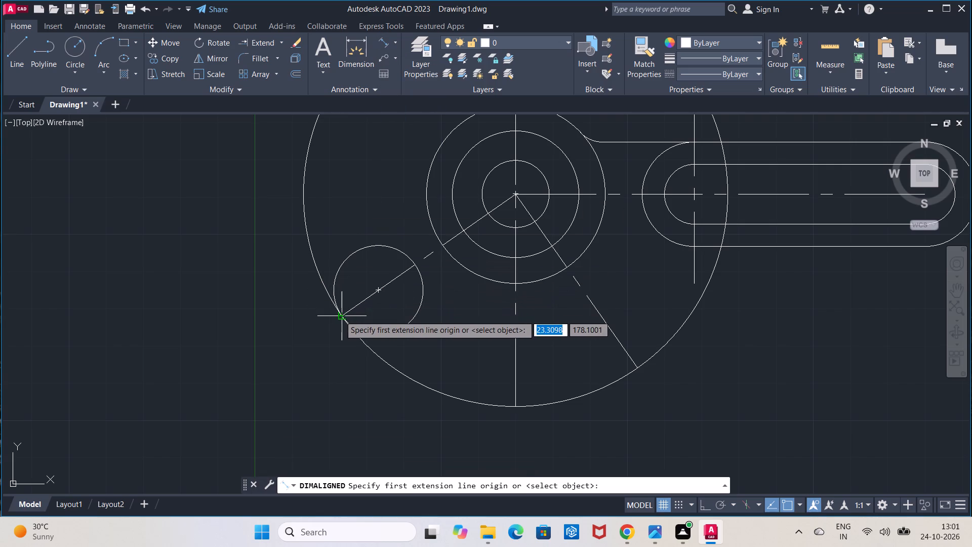
pyautogui.click(340, 316)
pyautogui.click(379, 290)
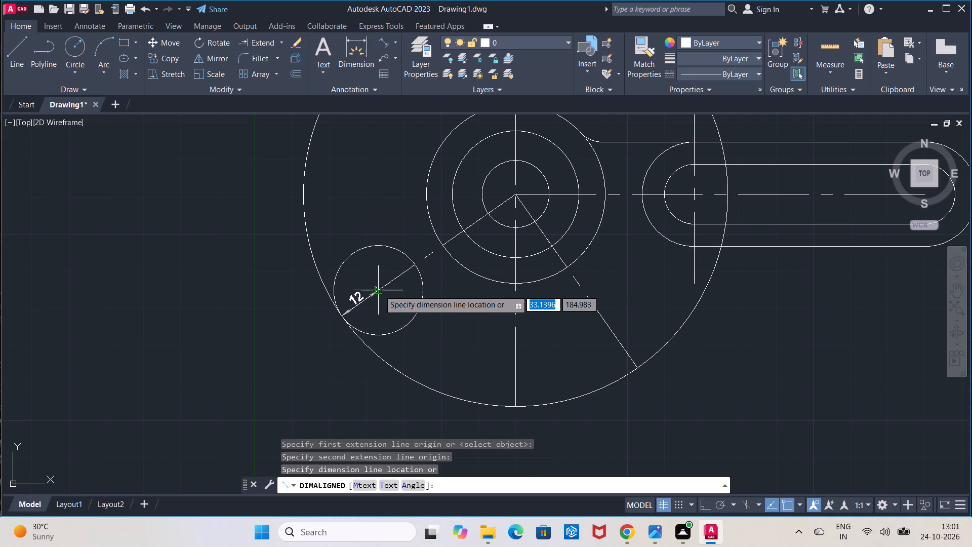
pyautogui.press('Escape')
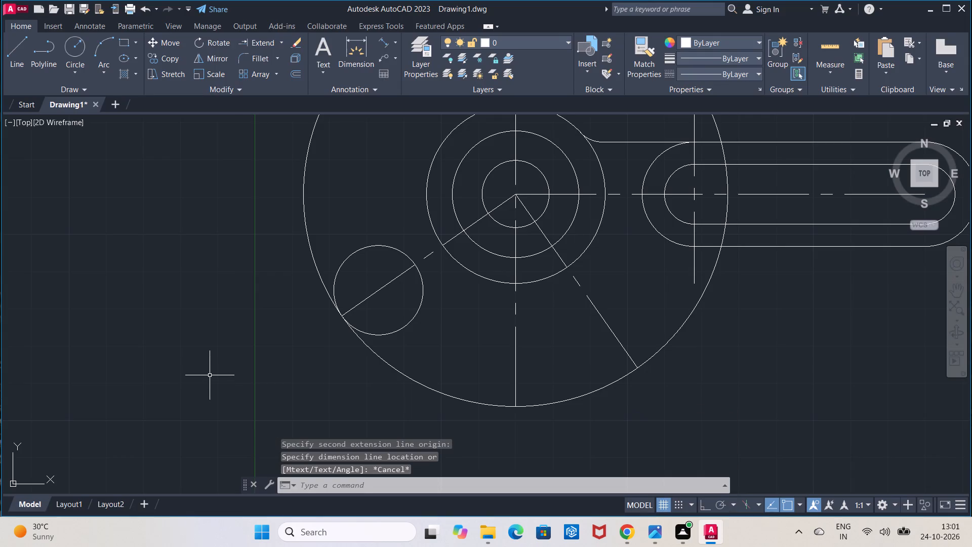
# Draw a second radius 12 circle in the empty space below the slotted arm's far end.
pyautogui.moveTo(210, 375); pyautogui.dragTo(174, 317, button='middle')
pyautogui.moveTo(168, 314); pyautogui.dragTo(135, 305, button='middle')
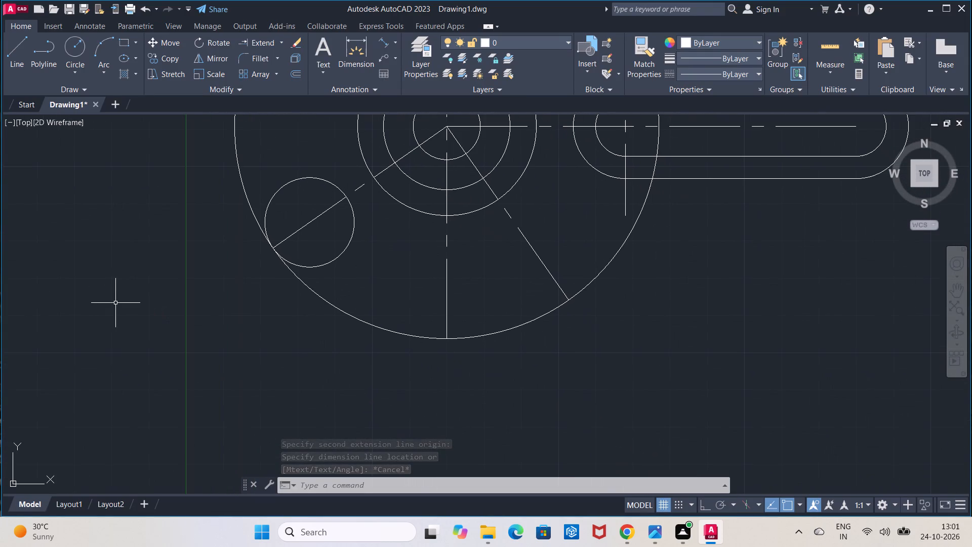
pyautogui.scroll(-1, 308, 310)
pyautogui.moveTo(393, 311); pyautogui.dragTo(387, 337, button='middle')
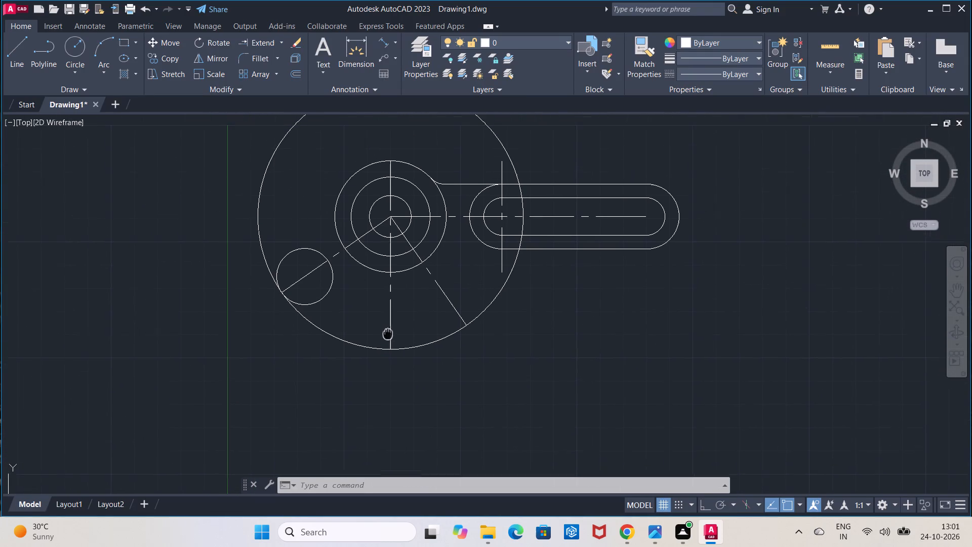
pyautogui.moveTo(387, 337); pyautogui.dragTo(387, 340, button='middle')
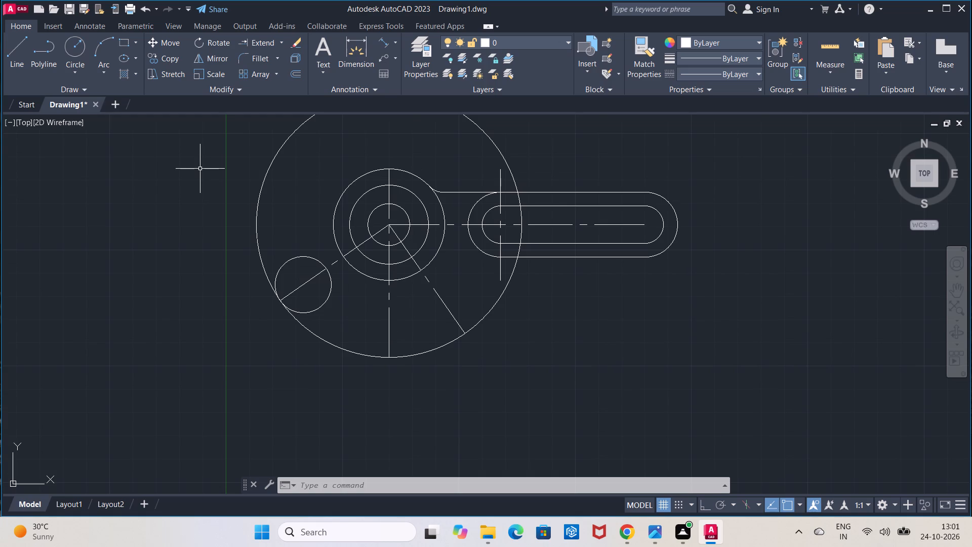
pyautogui.click(74, 45)
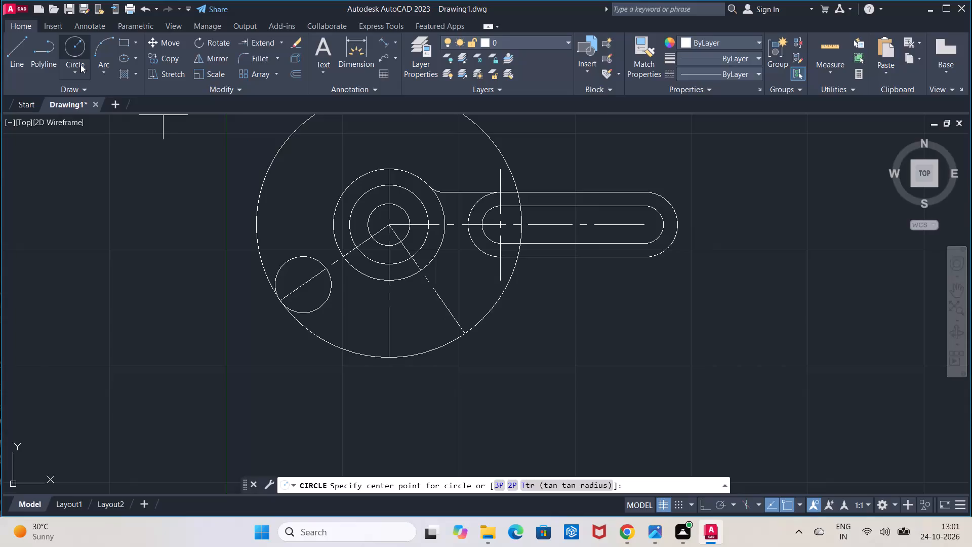
pyautogui.click(635, 356)
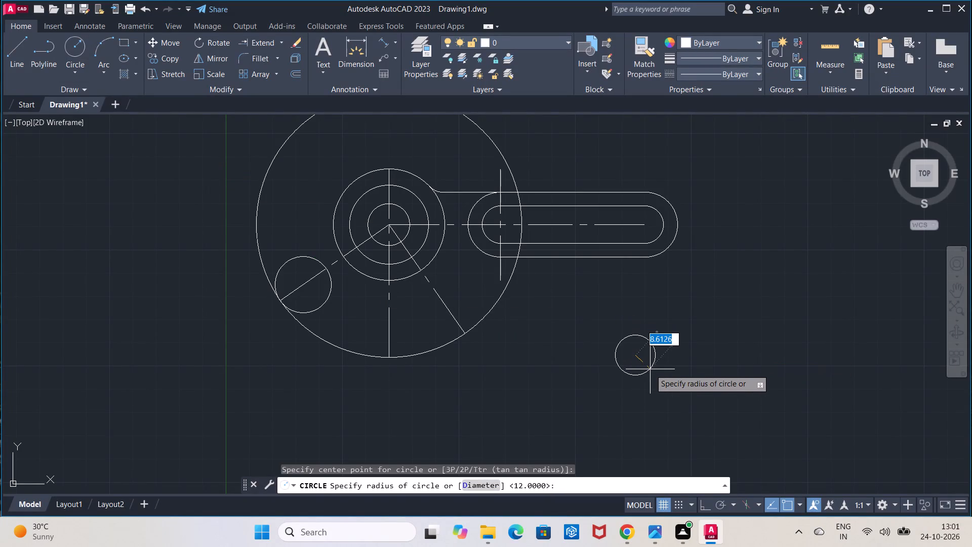
pyautogui.write('12')
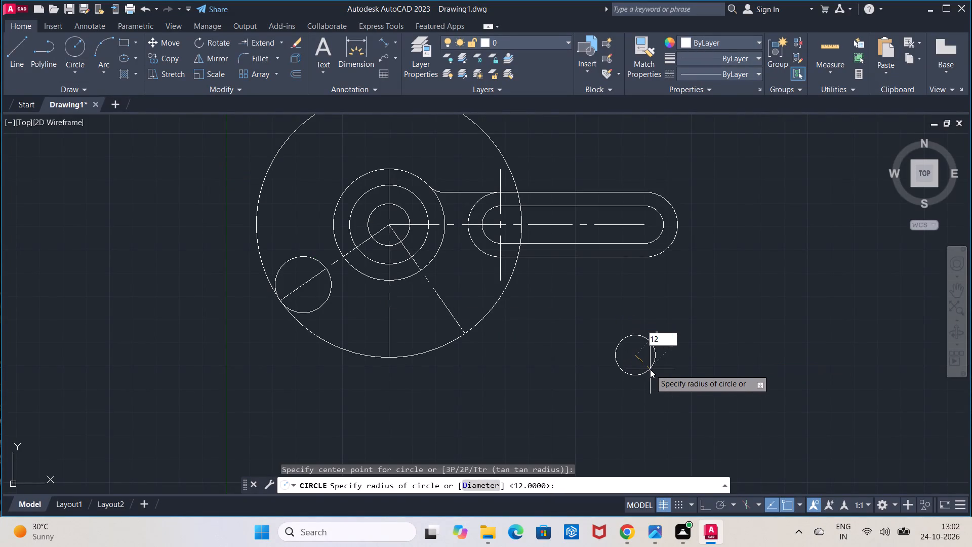
pyautogui.press('Return')
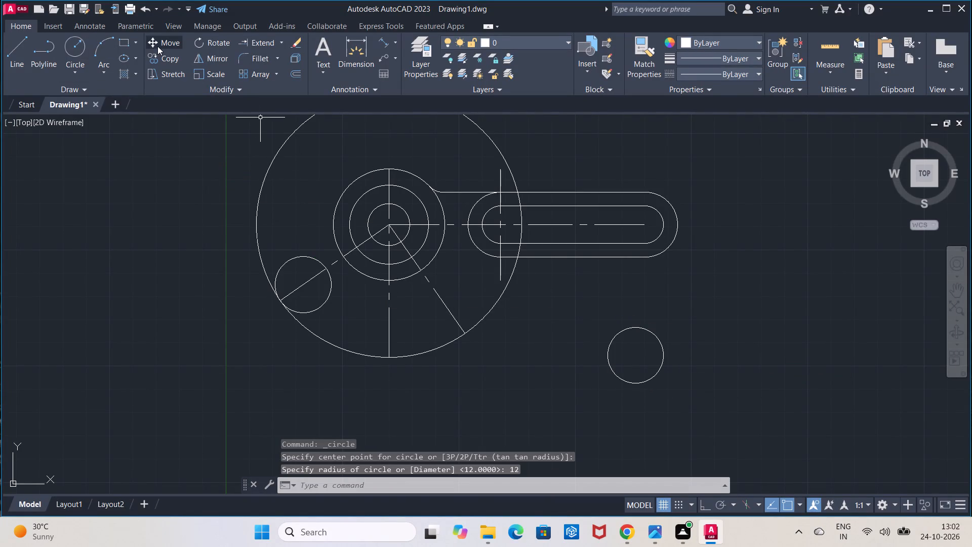
# Move the new radius 12 circle by its centre onto the lower-right inclined centreline, near that line's outer end inside the construction circle.
pyautogui.click(157, 46)
pyautogui.click(649, 331)
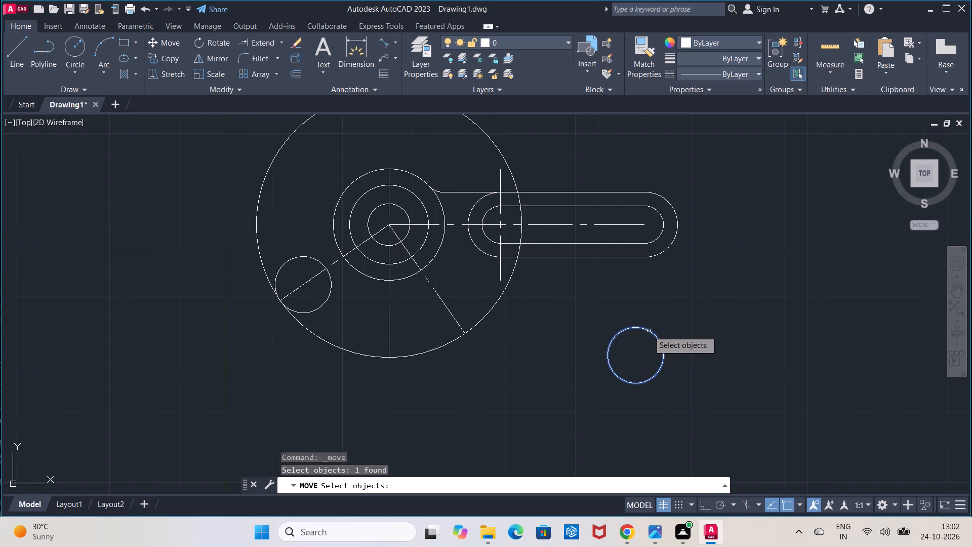
pyautogui.press('Return')
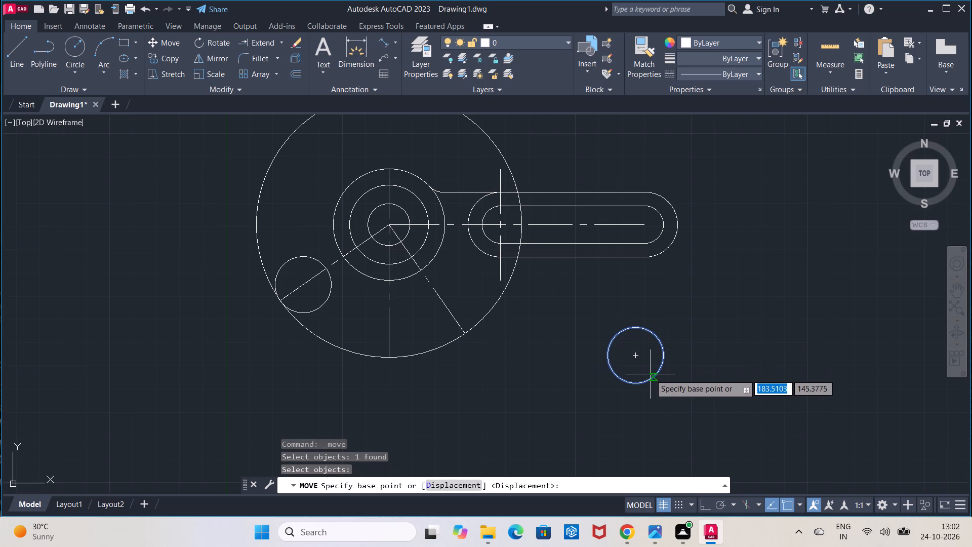
pyautogui.click(639, 358)
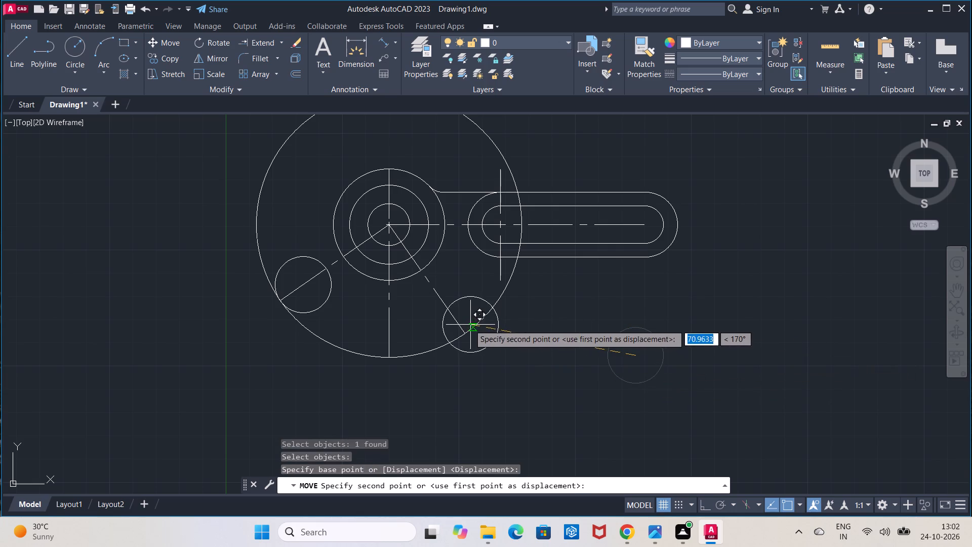
pyautogui.click(444, 312)
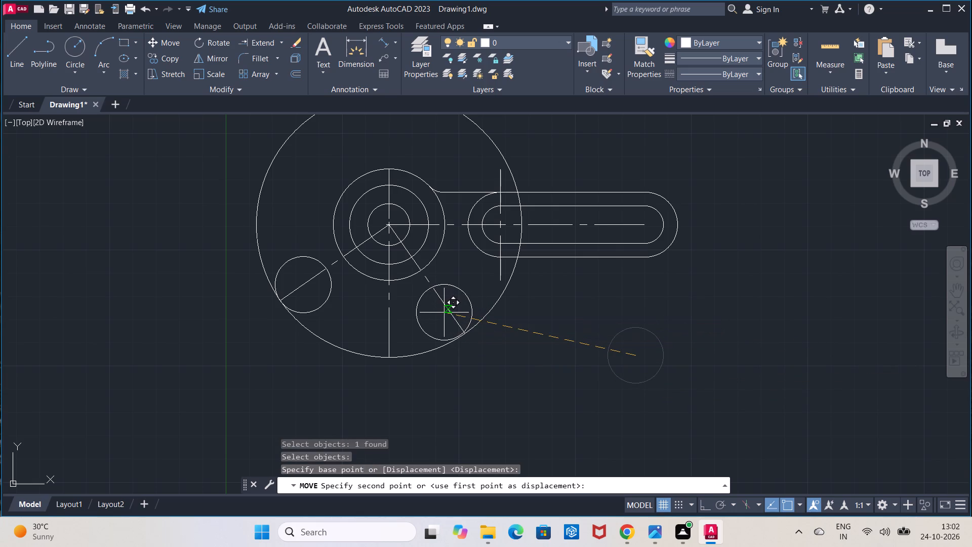
# Move this circle slightly outward along the lower-right centreline so its edge meets that line's endpoint on the construction circle.
pyautogui.scroll(1, 451, 312)
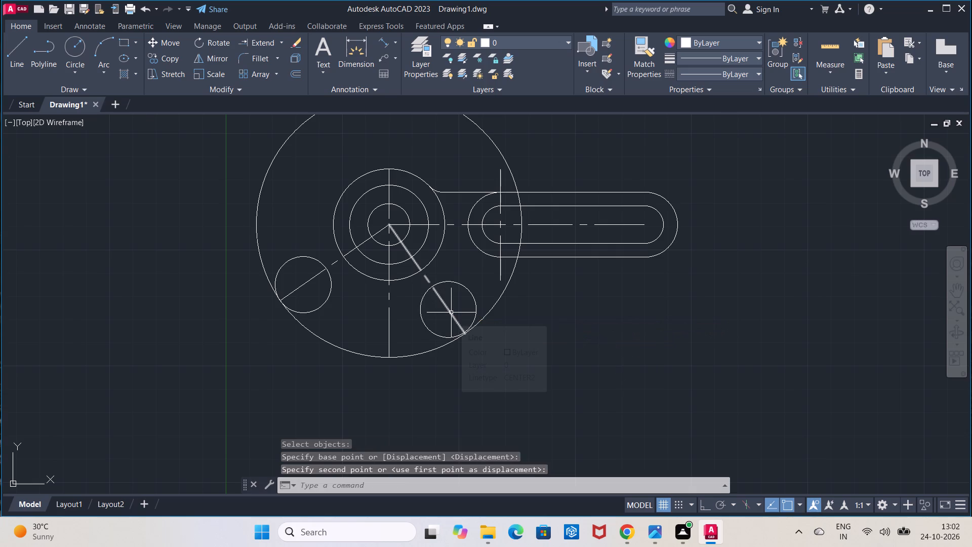
pyautogui.click(170, 45)
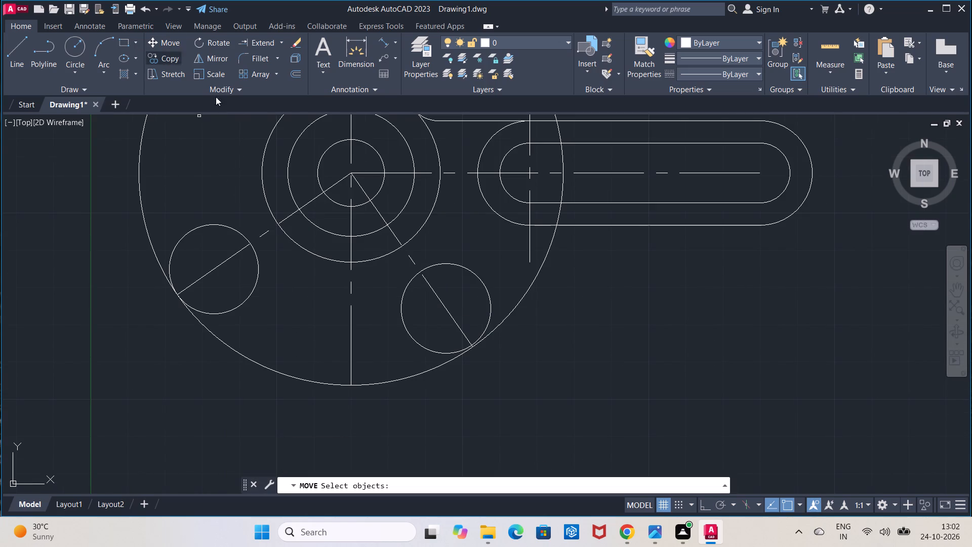
pyautogui.click(486, 325)
pyautogui.press('Return')
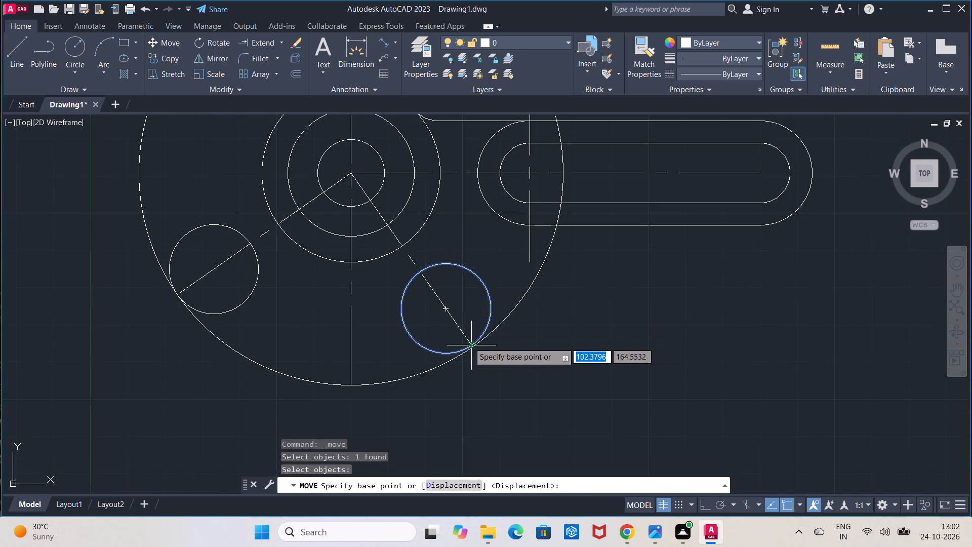
pyautogui.click(469, 342)
pyautogui.click(476, 350)
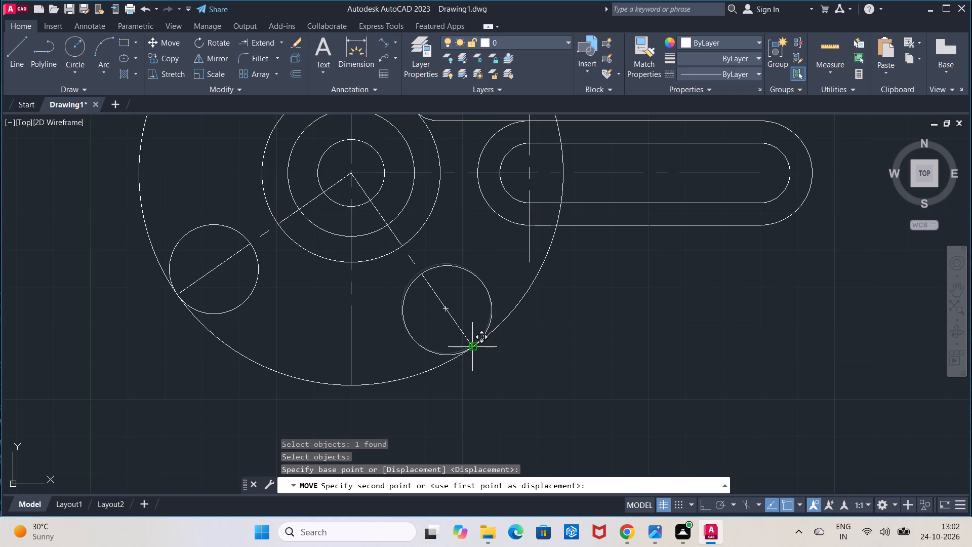
pyautogui.press('Escape')
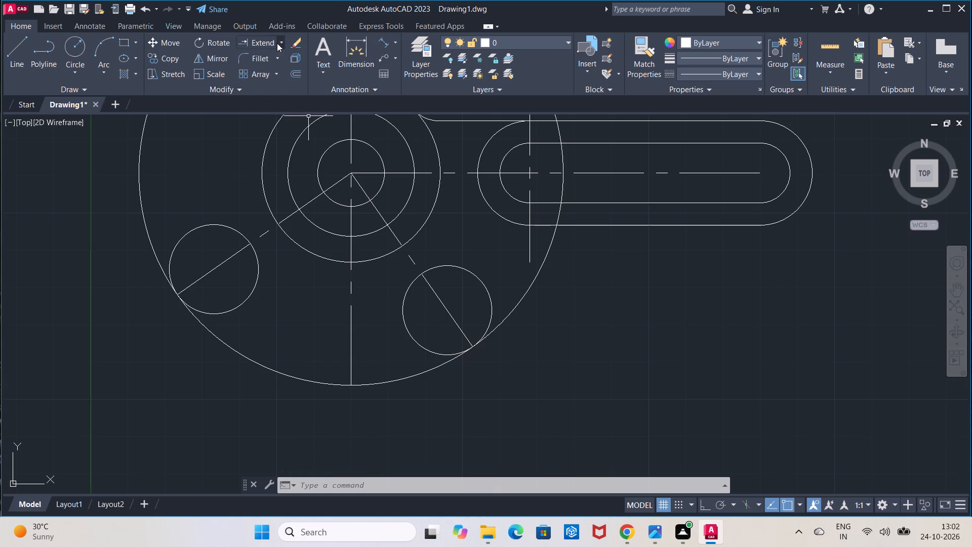
# Check the distance from the lower-right circle's centre to its centreline's outer endpoint with an aligned dimension, without placing it.
pyautogui.click(384, 39)
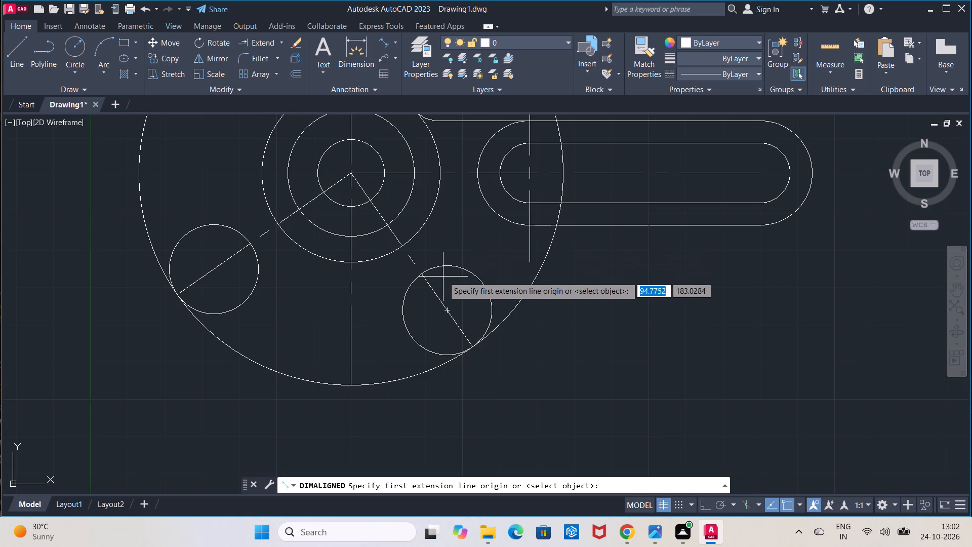
pyautogui.click(448, 309)
pyautogui.click(474, 350)
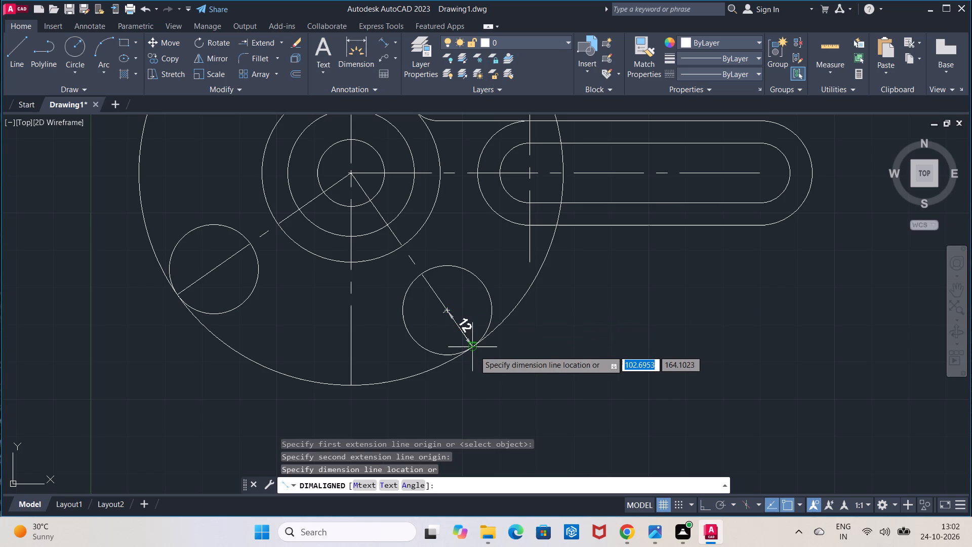
pyautogui.press('Escape')
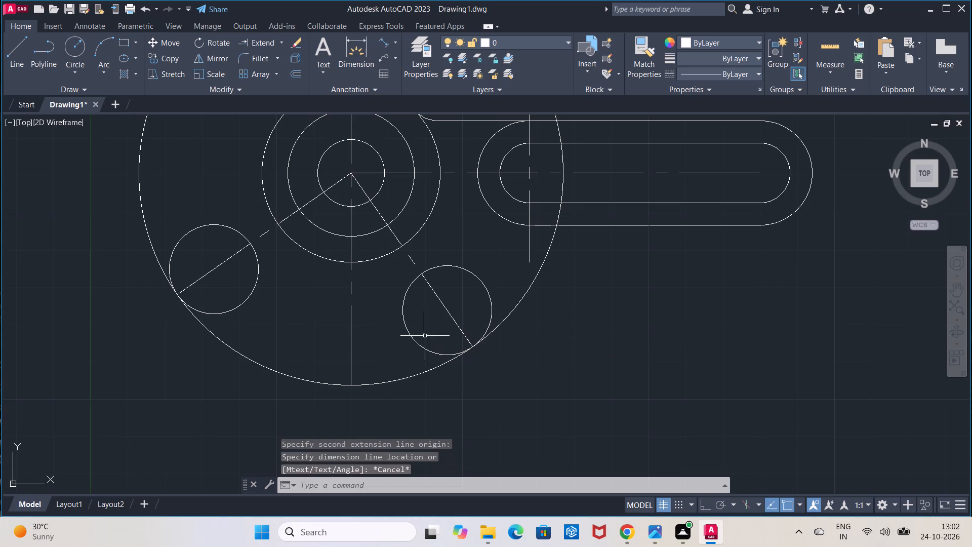
# Trim away the upper part of the radius 57 construction circle between the lower-left centreline's endpoint and the slotted arm's upper edge.
pyautogui.scroll(-2, 391, 298)
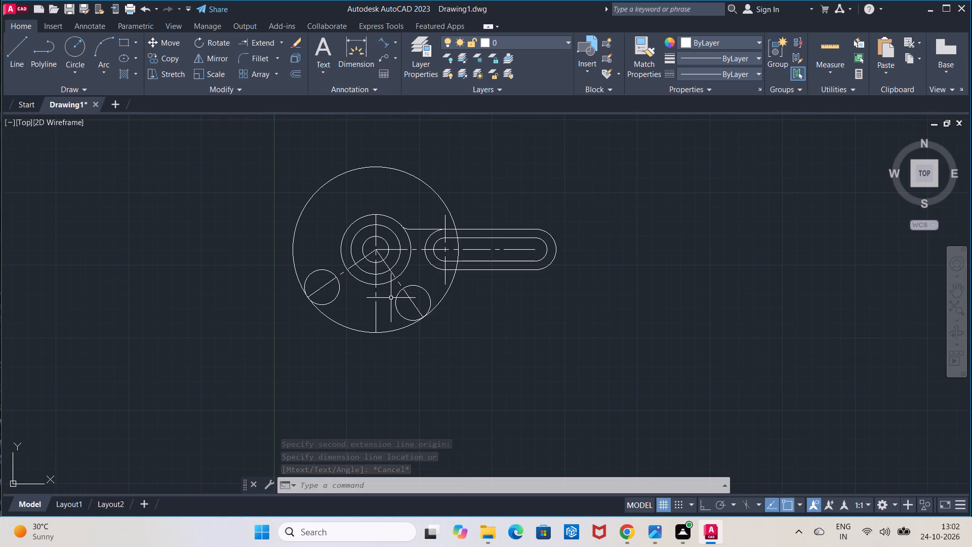
pyautogui.scroll(1, 391, 298)
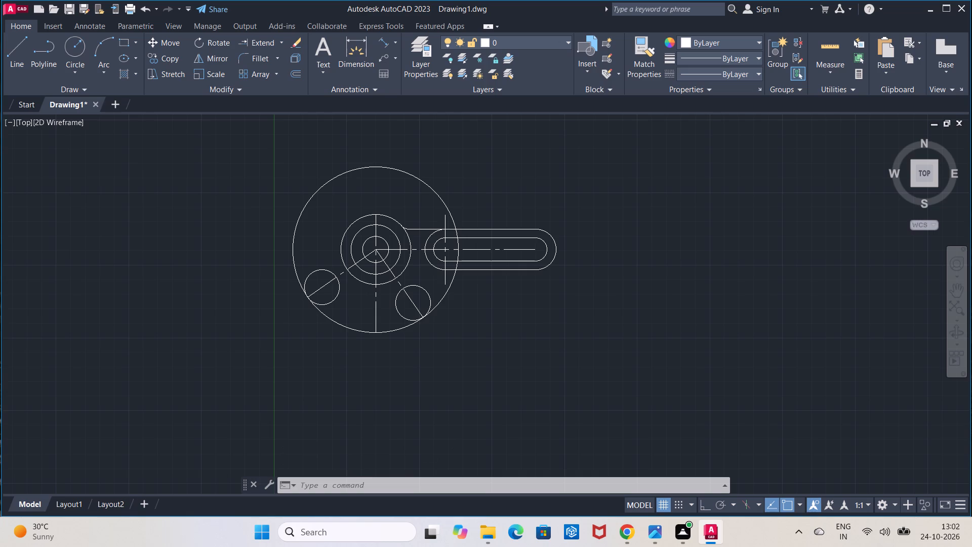
pyautogui.scroll(-1, 391, 298)
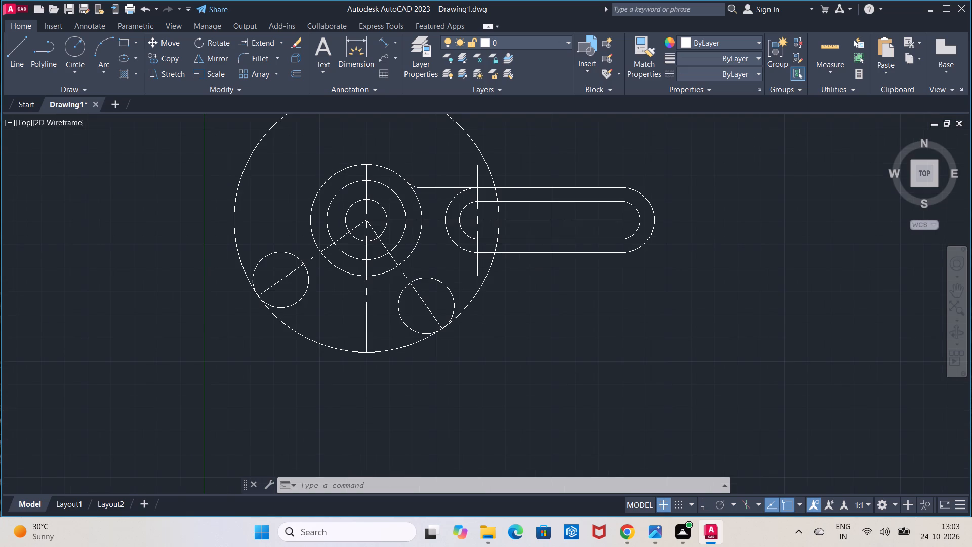
pyautogui.click(280, 43)
pyautogui.click(280, 69)
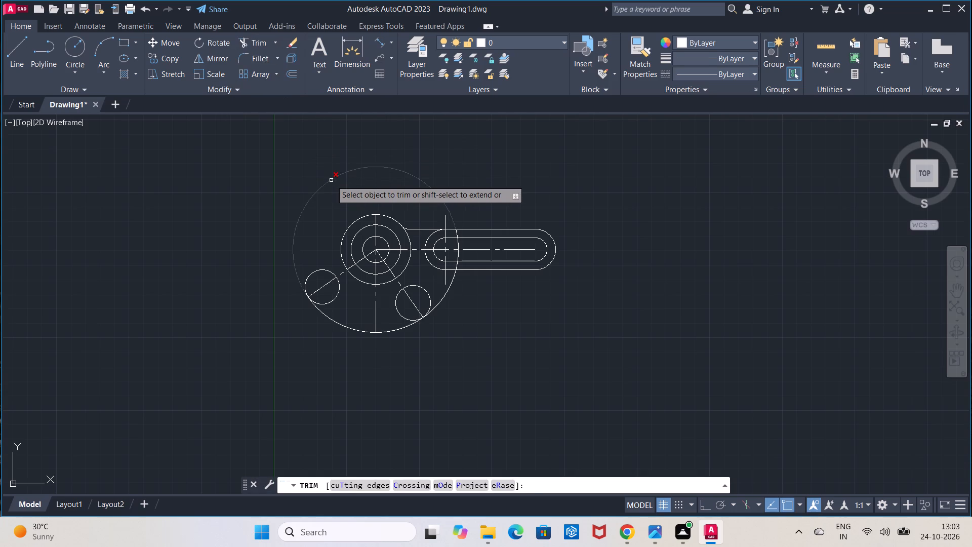
pyautogui.click(331, 180)
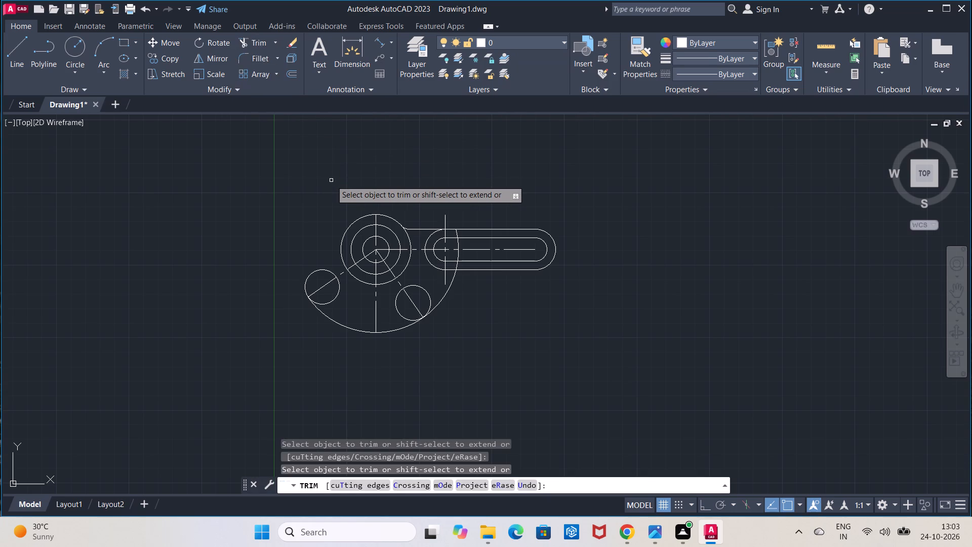
pyautogui.press('Escape')
# Draw a radius 5 circle concentric with the lower-left radius 12 circle.
pyautogui.scroll(1, 331, 180)
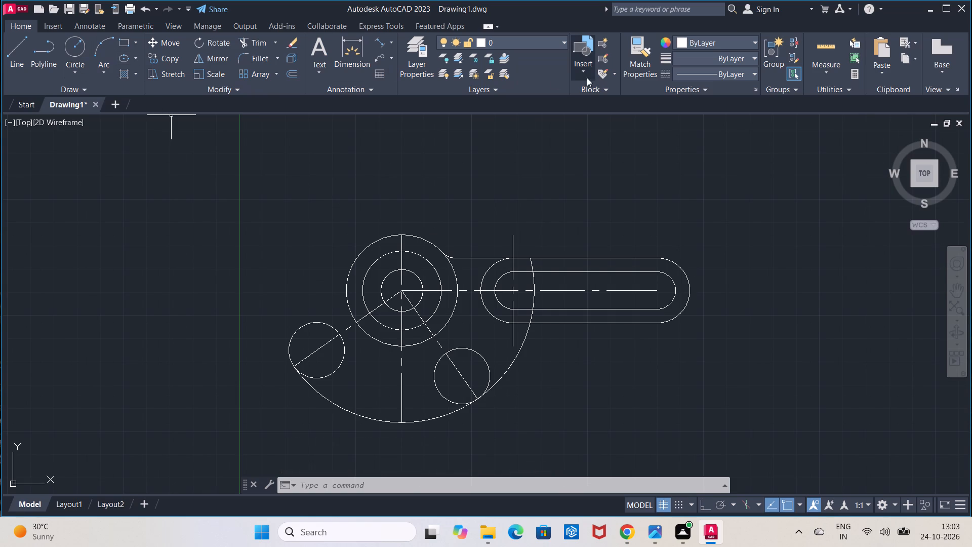
pyautogui.click(80, 54)
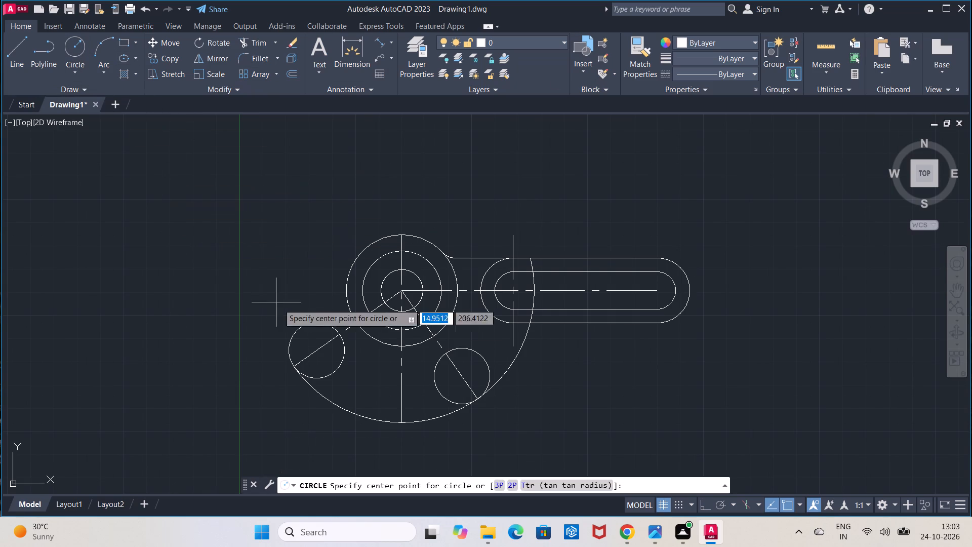
pyautogui.click(314, 350)
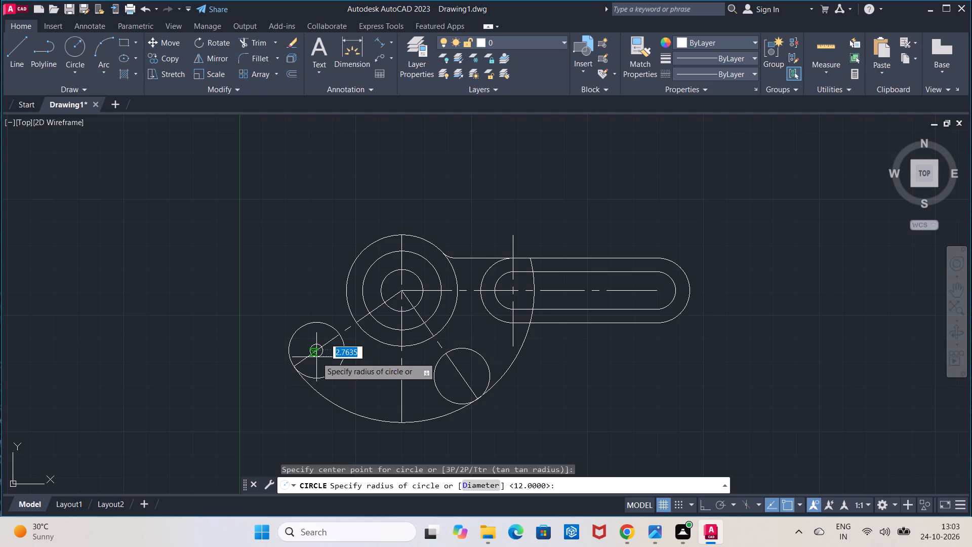
pyautogui.press('5')
pyautogui.press('Return')
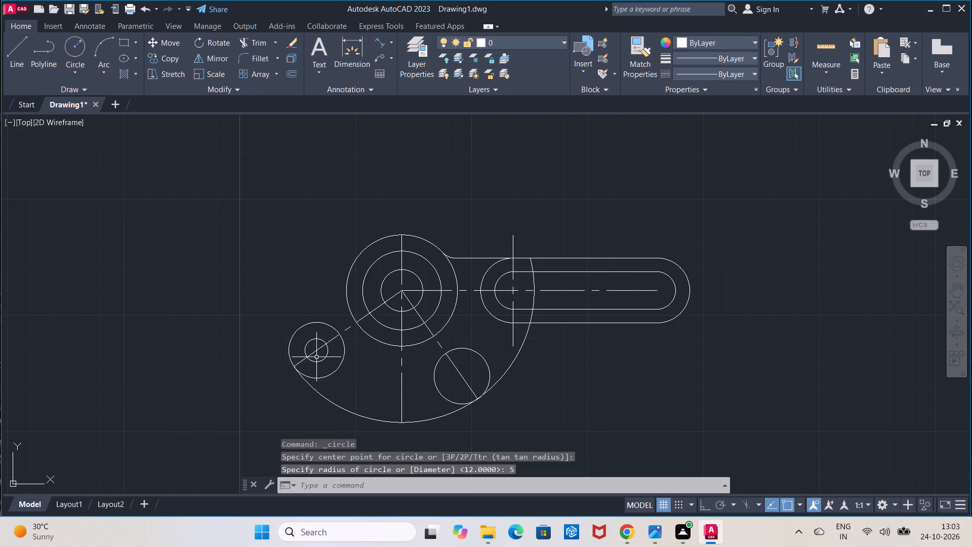
# Draw a radius 5 circle concentric with the lower-right radius 12 circle.
pyautogui.moveTo(79, 57); pyautogui.dragTo(83, 64)
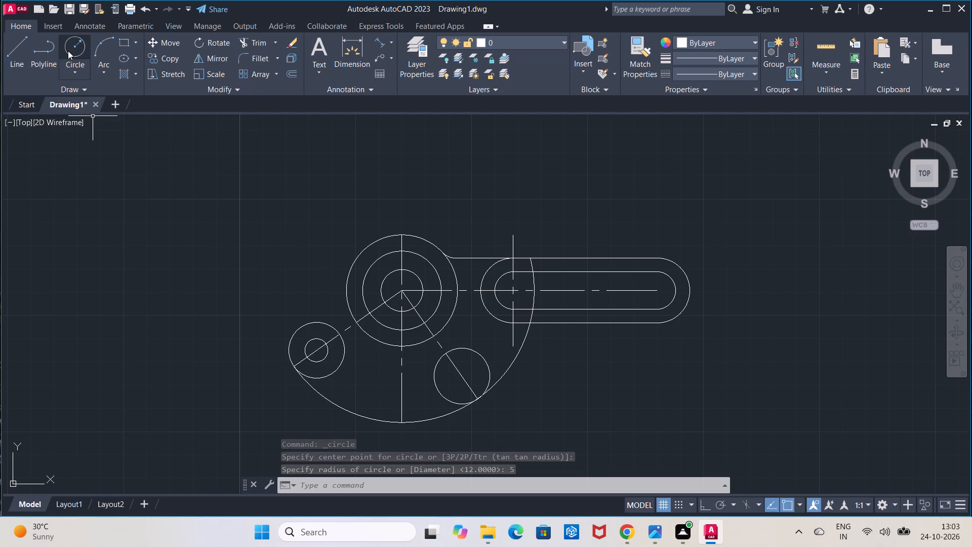
pyautogui.moveTo(68, 51); pyautogui.dragTo(70, 59)
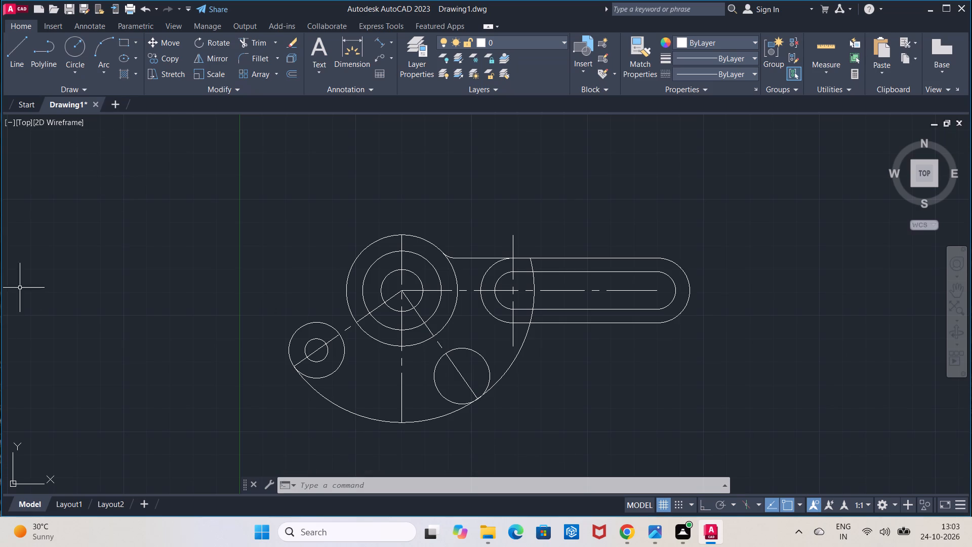
pyautogui.click(79, 45)
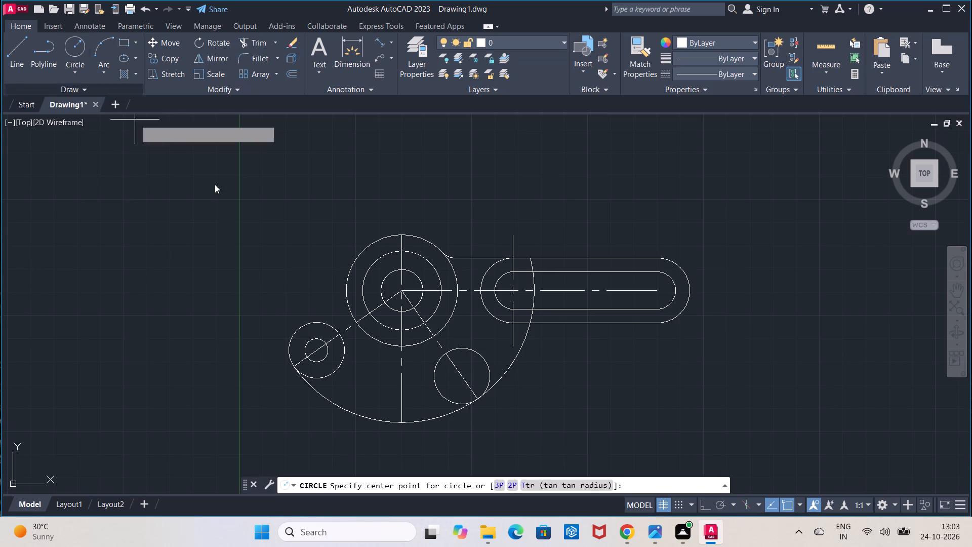
pyautogui.click(463, 378)
pyautogui.press('5')
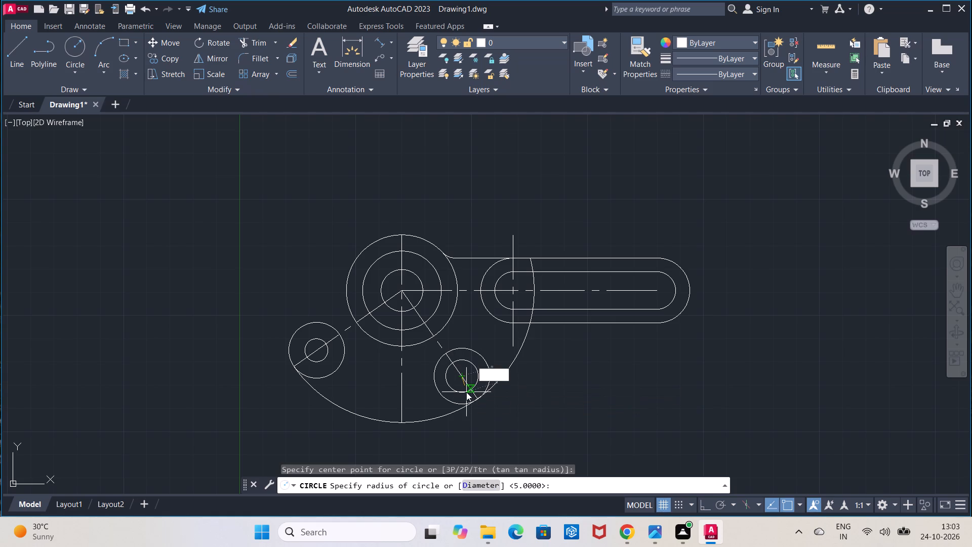
pyautogui.press('Return')
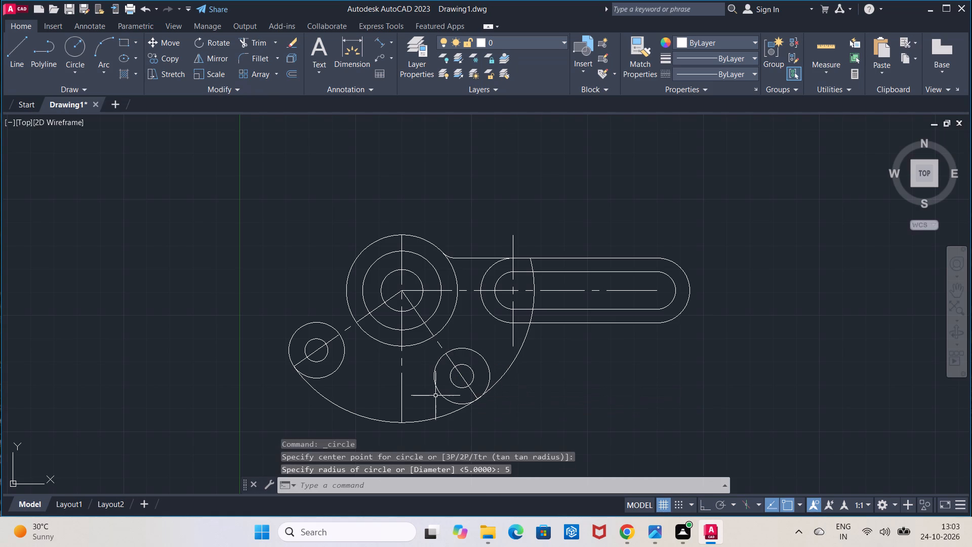
pyautogui.press('Escape')
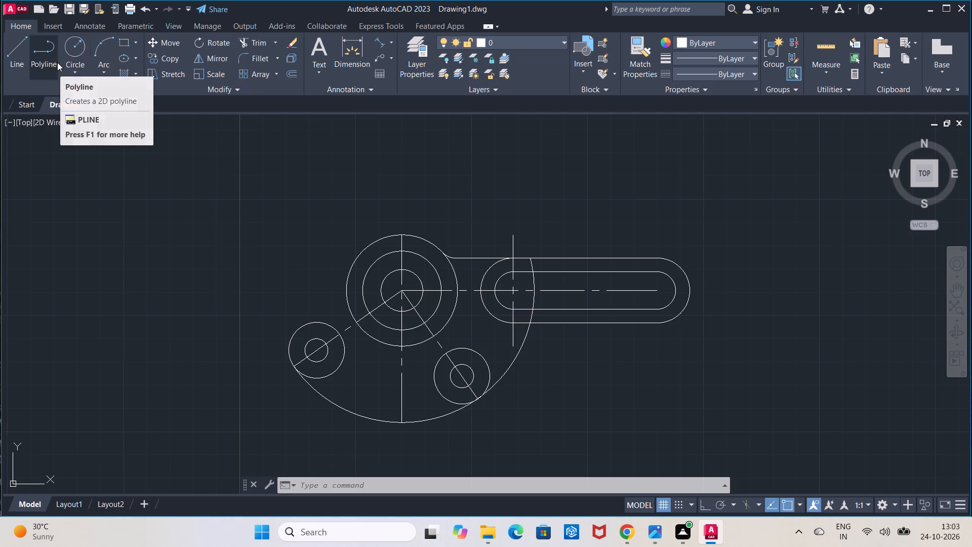
# Draw a radius 7.5 circle tangent to the top of the lower-left radius 12 circle and the outer hub circle's lower-left side.
pyautogui.click(82, 70)
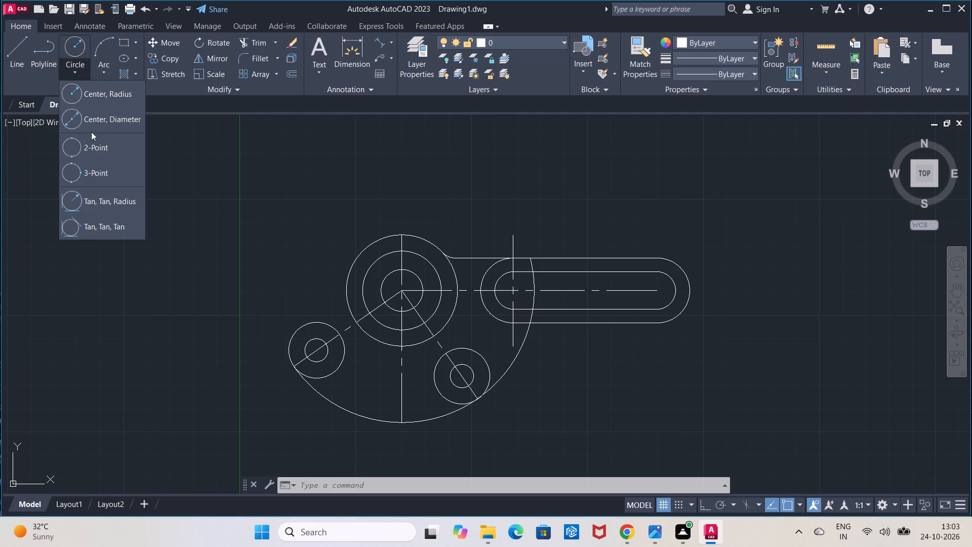
pyautogui.click(114, 207)
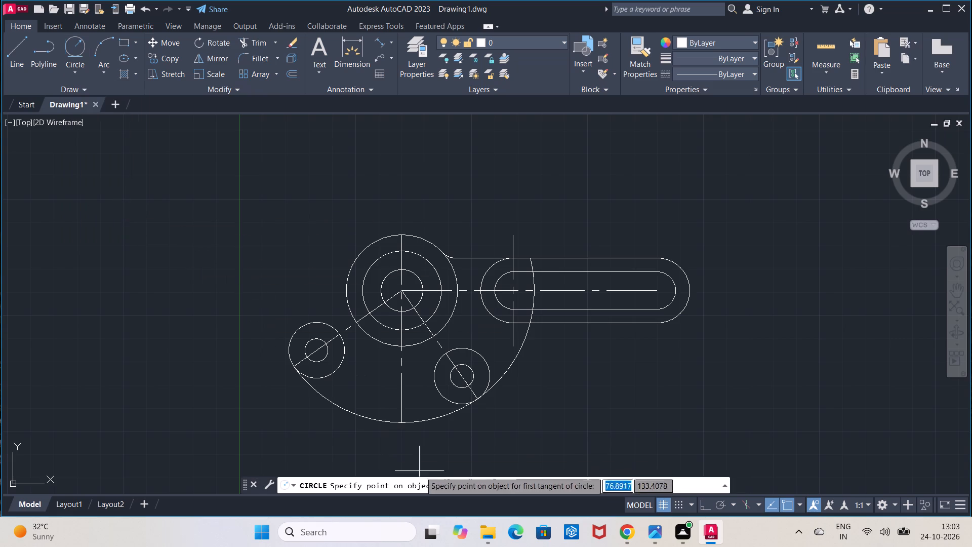
pyautogui.click(327, 325)
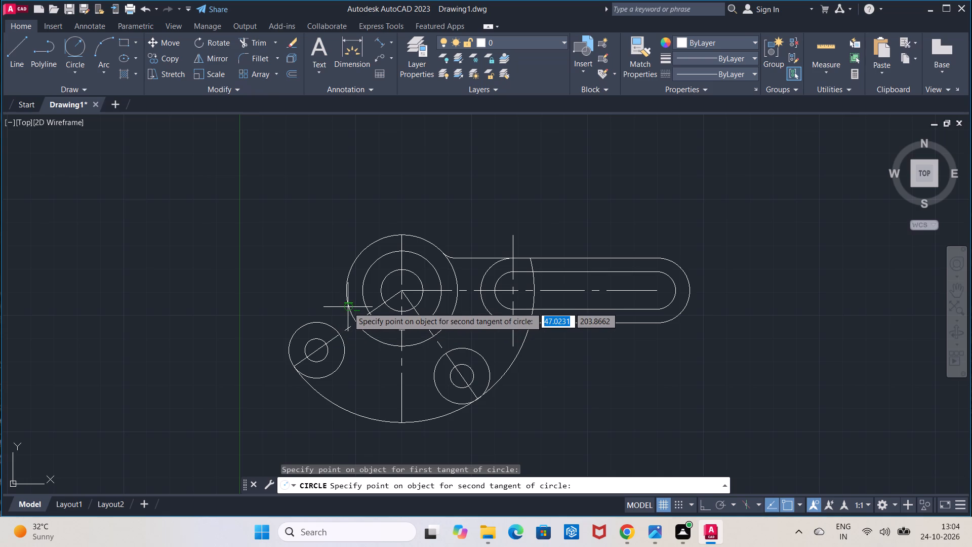
pyautogui.click(348, 307)
pyautogui.click(495, 484)
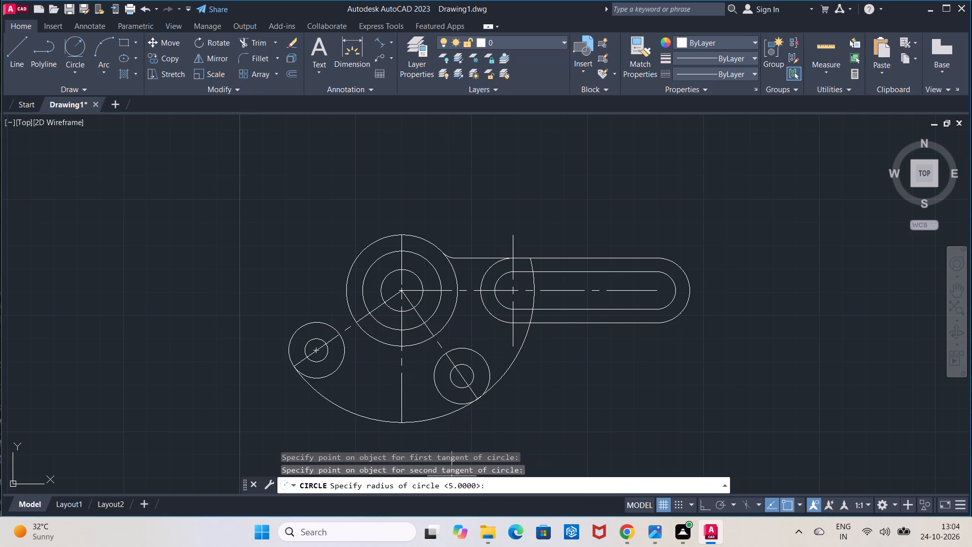
pyautogui.write('7.5')
pyautogui.press('Return')
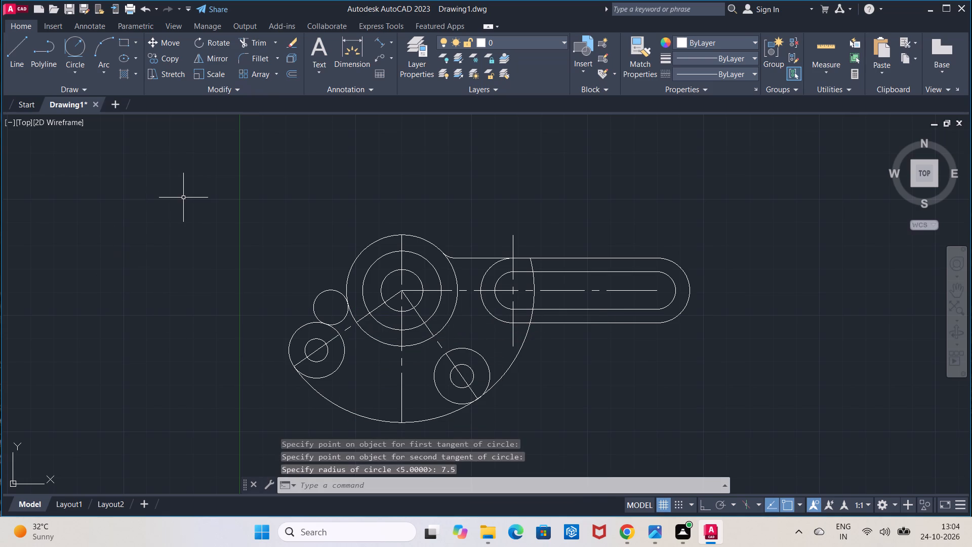
# Trim the outer part of the radius 7.5 circle, leaving only the fillet arc between the hub and the lower-left circle.
pyautogui.click(242, 45)
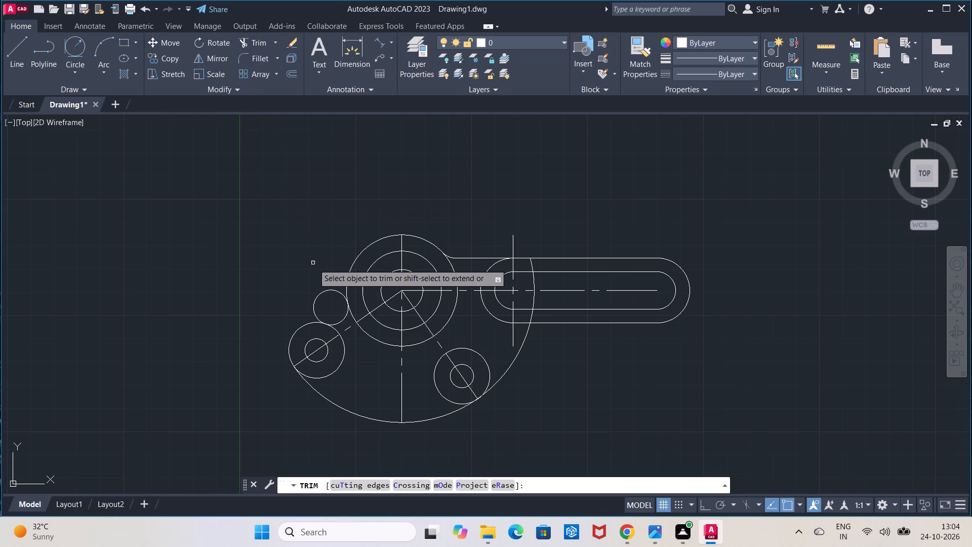
pyautogui.click(317, 294)
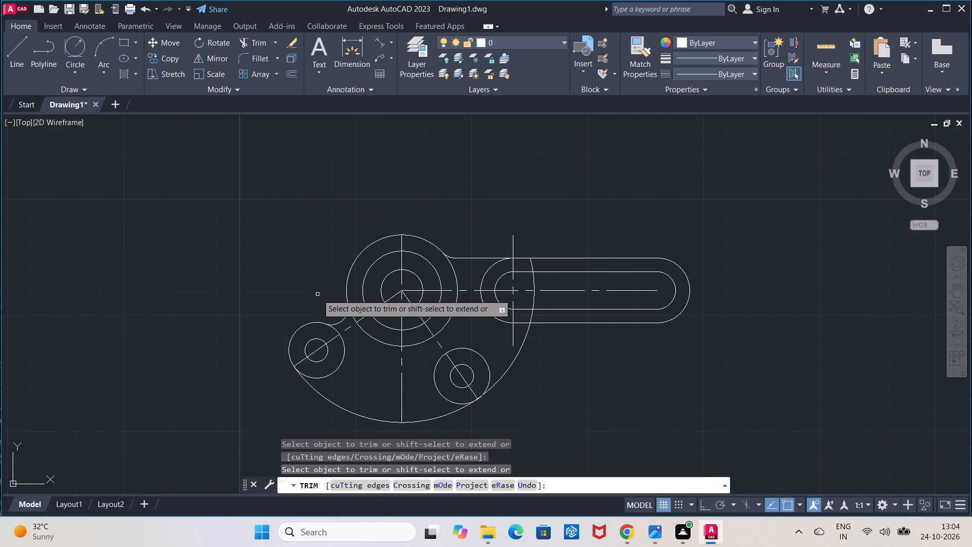
pyautogui.press('Escape')
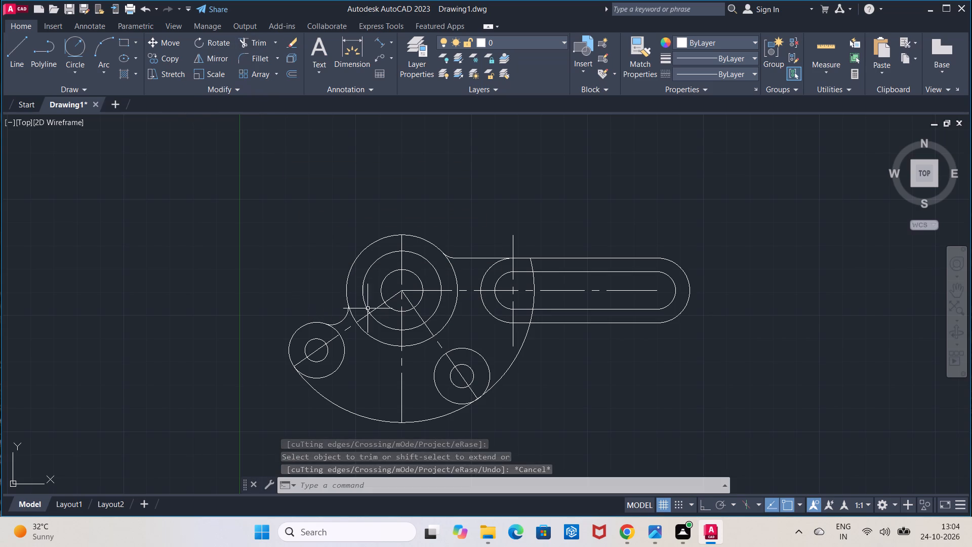
# Trim away the portions of the radius 57 arc that cross the slotted arm, down to the arm's lower edge.
pyautogui.moveTo(418, 318); pyautogui.dragTo(303, 266, button='middle')
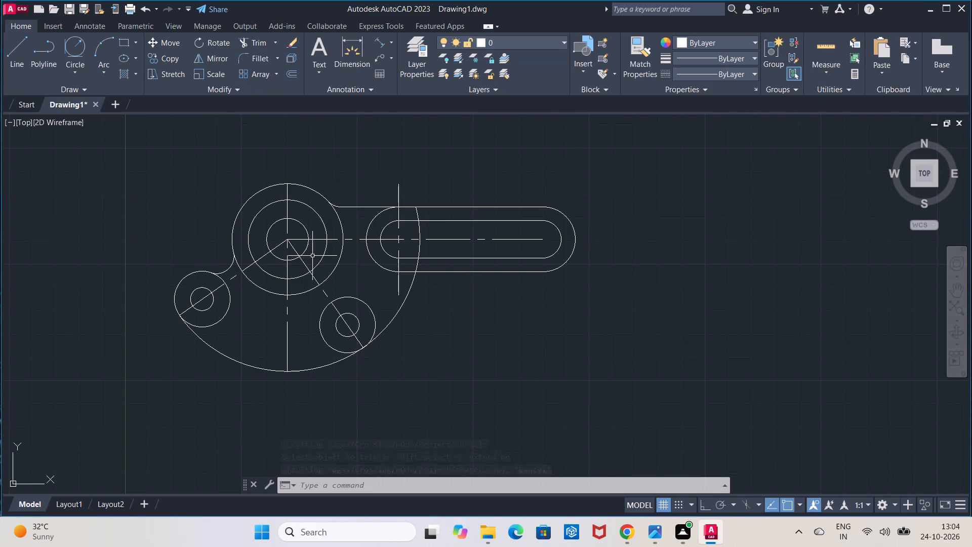
pyautogui.click(251, 46)
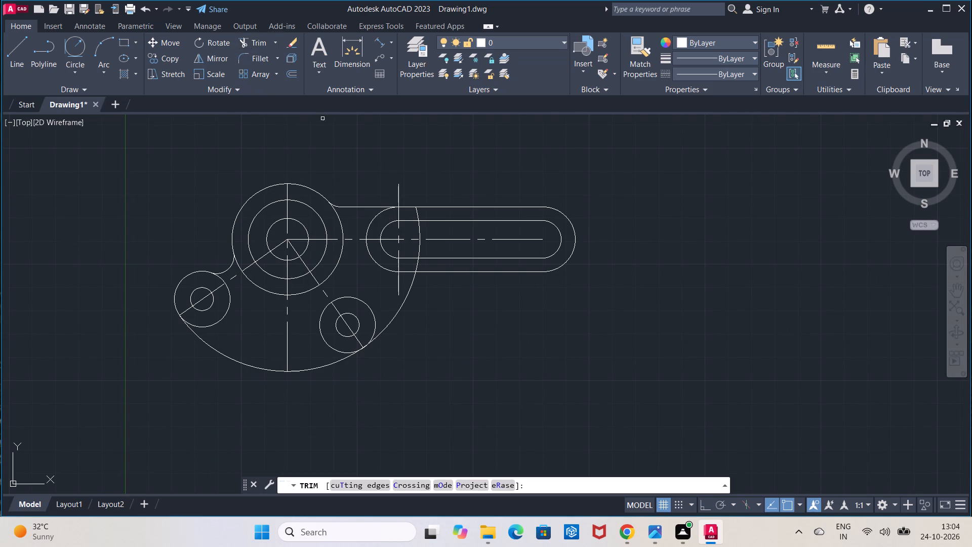
pyautogui.click(416, 209)
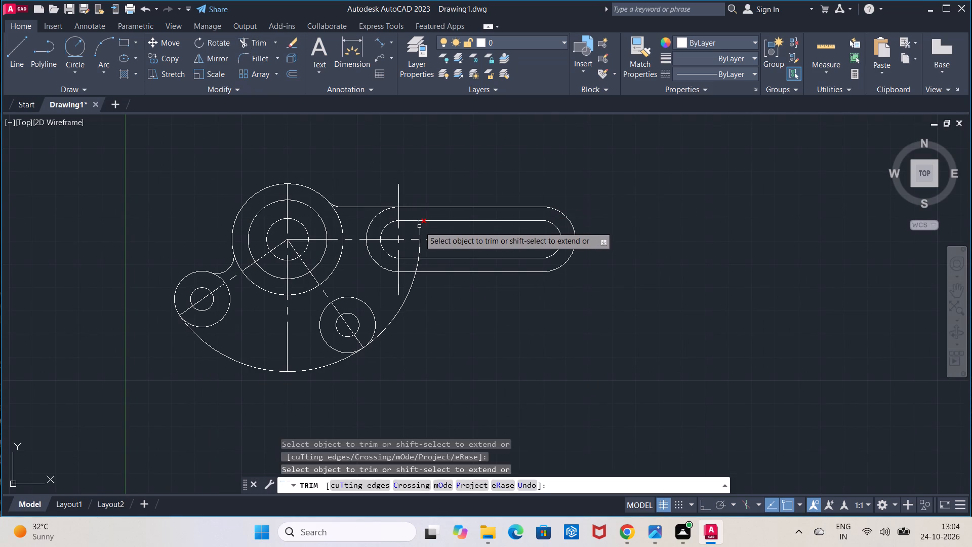
pyautogui.click(419, 229)
pyautogui.click(421, 252)
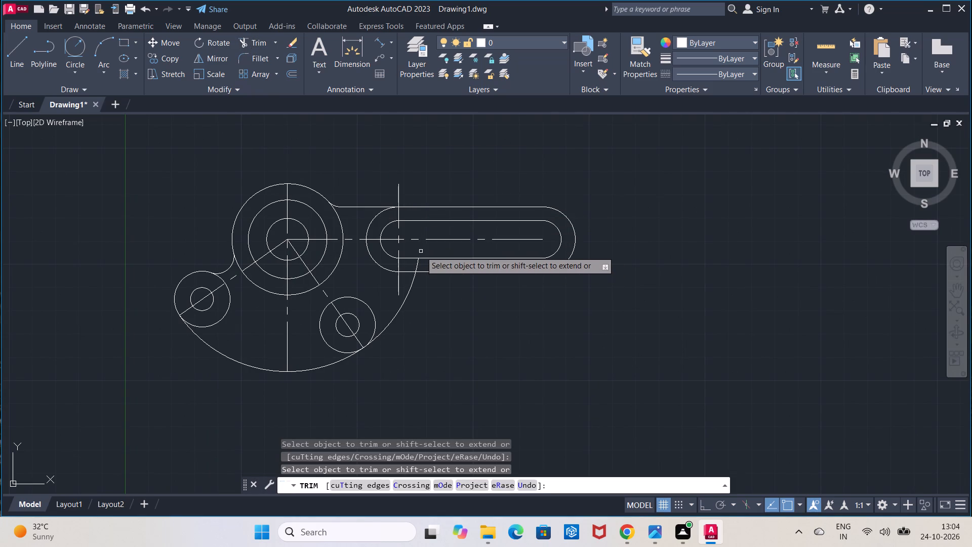
pyautogui.click(418, 268)
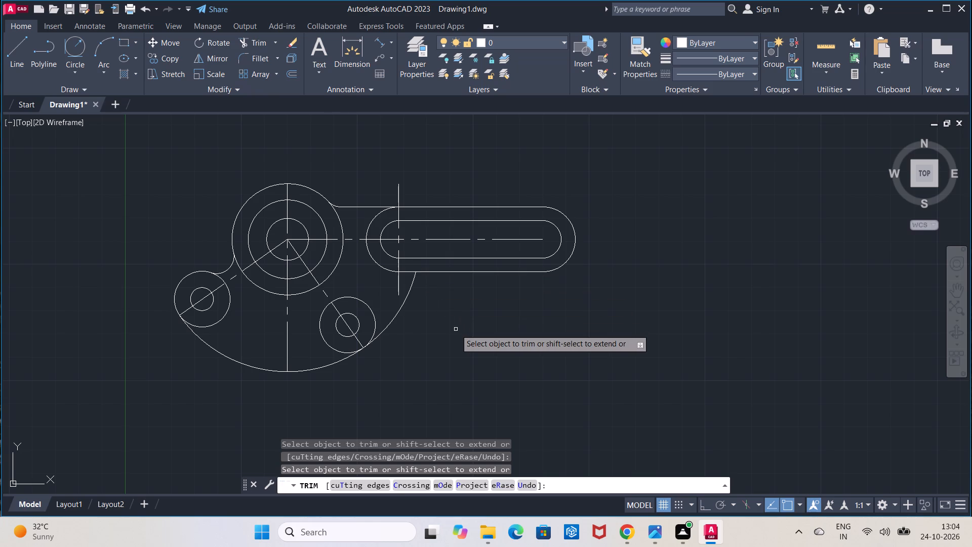
pyautogui.press('Escape')
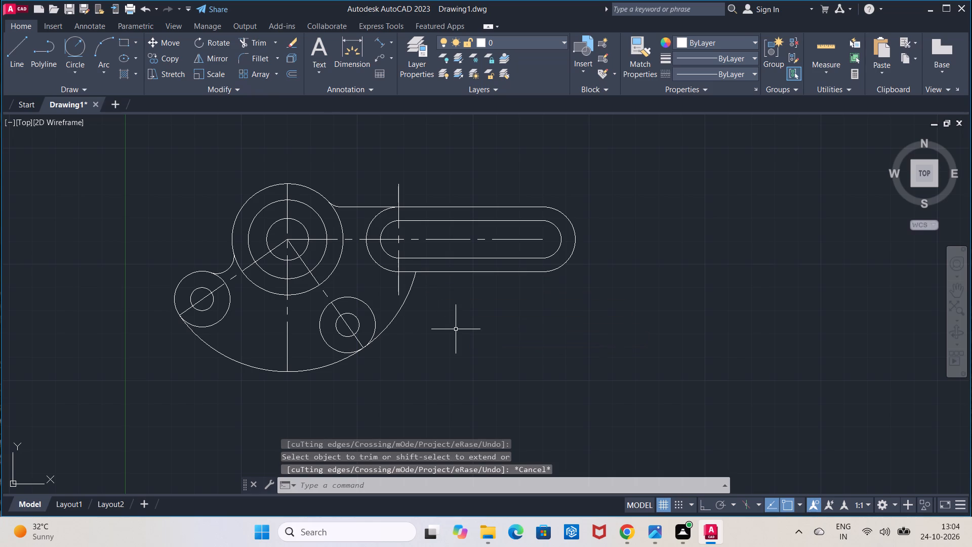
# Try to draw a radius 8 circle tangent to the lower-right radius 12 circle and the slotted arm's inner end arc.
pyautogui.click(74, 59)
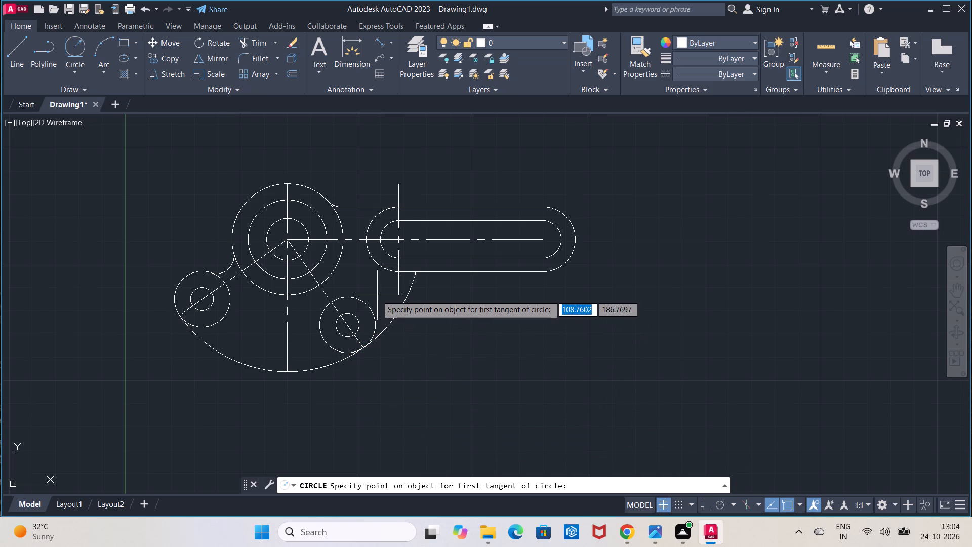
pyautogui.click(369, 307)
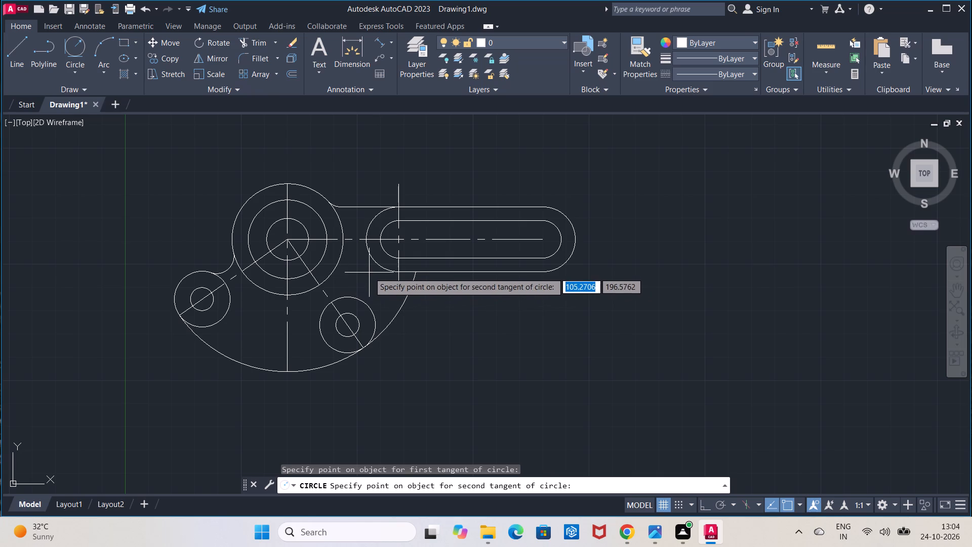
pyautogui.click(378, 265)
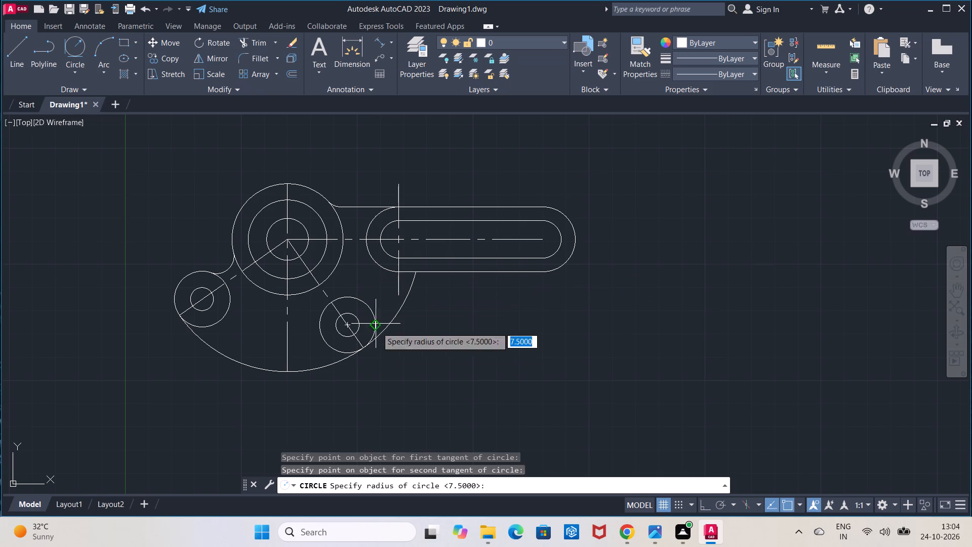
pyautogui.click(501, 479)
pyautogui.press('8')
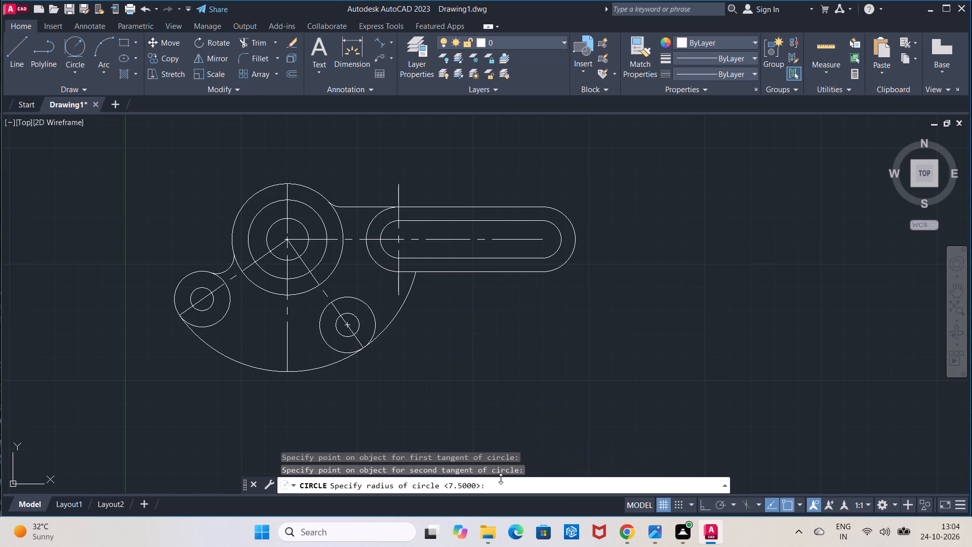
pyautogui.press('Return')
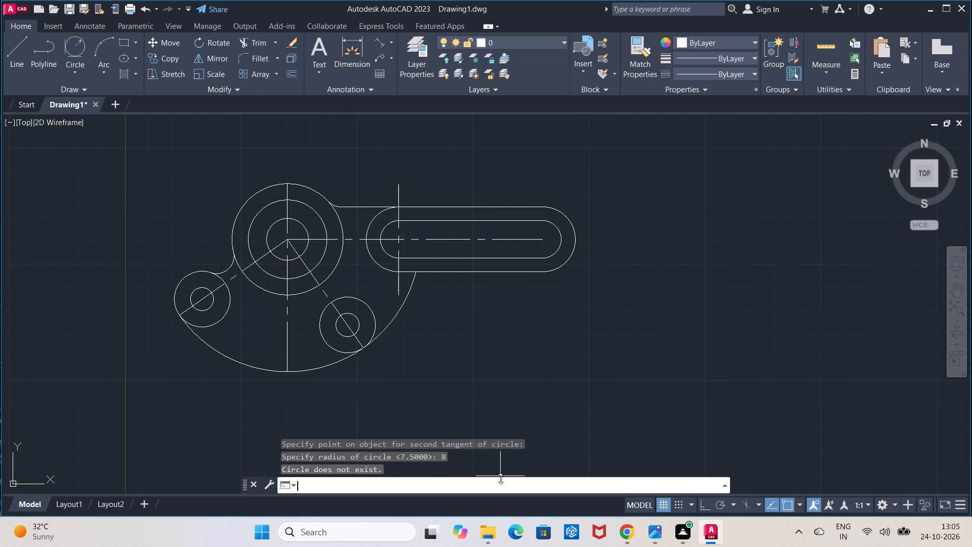
# Draw a line about 13.8 straight down from the midpoint of the slotted arm's hub-side end arc, continuing horizontally to the arm's lower edge.
pyautogui.click(20, 48)
pyautogui.click(364, 238)
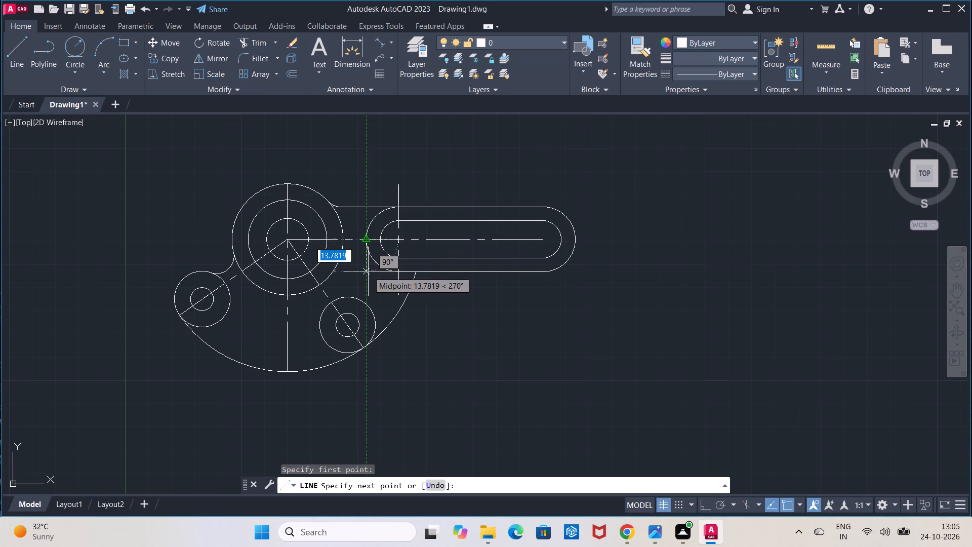
pyautogui.click(368, 271)
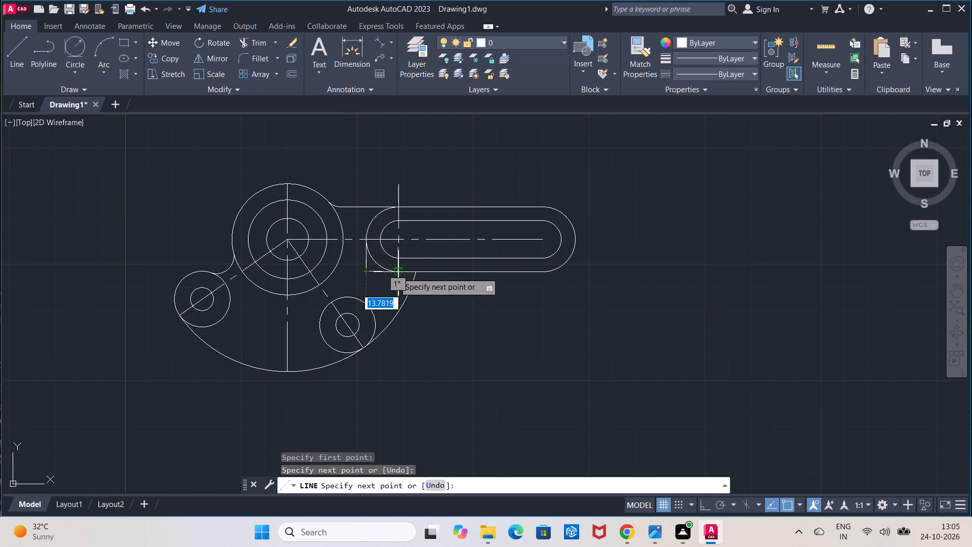
pyautogui.click(394, 272)
pyautogui.press('Escape')
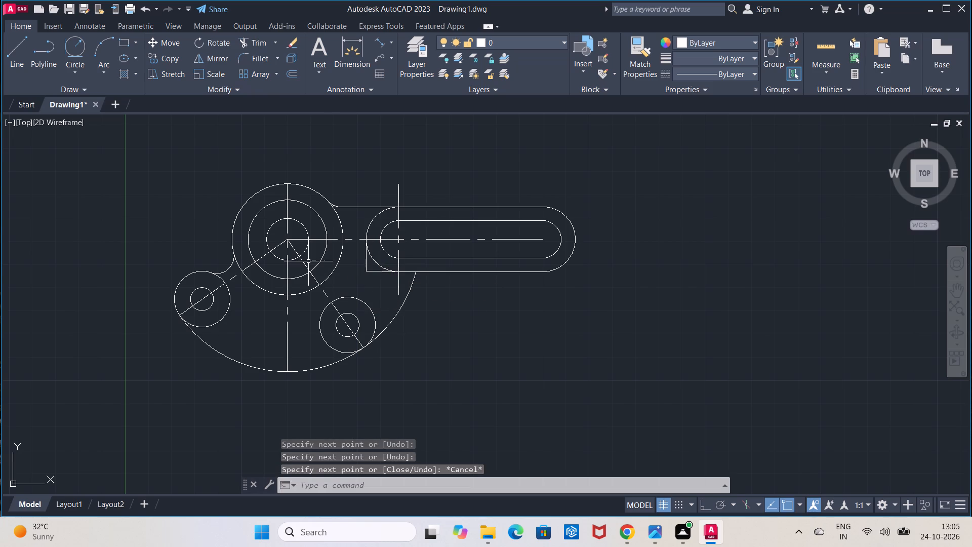
# Delete the short horizontal line beneath the slotted arm's hub-side end arc.
pyautogui.click(378, 271)
pyautogui.press('Delete')
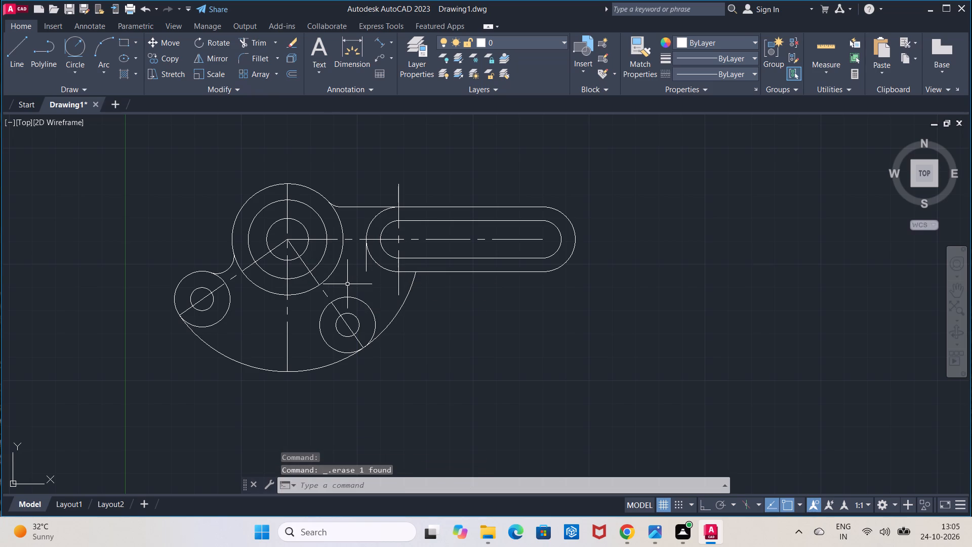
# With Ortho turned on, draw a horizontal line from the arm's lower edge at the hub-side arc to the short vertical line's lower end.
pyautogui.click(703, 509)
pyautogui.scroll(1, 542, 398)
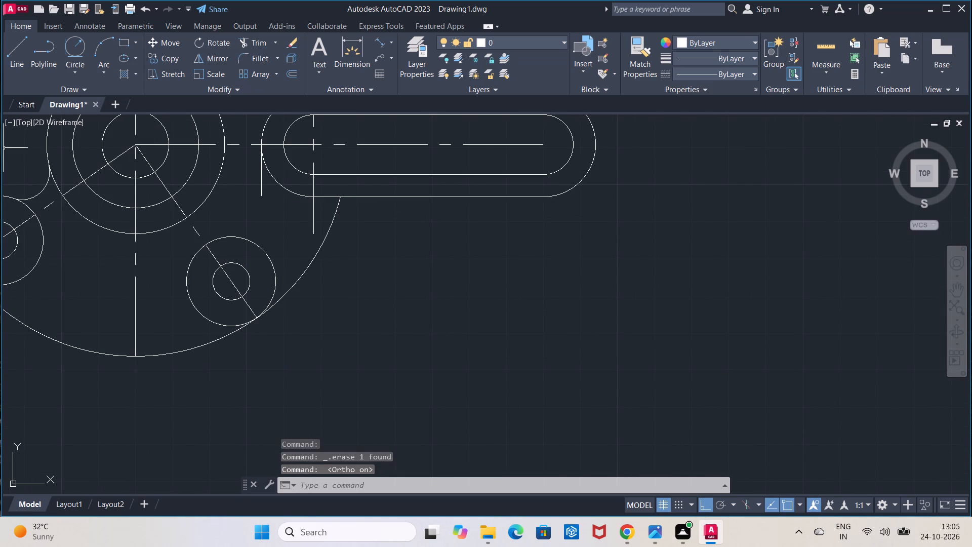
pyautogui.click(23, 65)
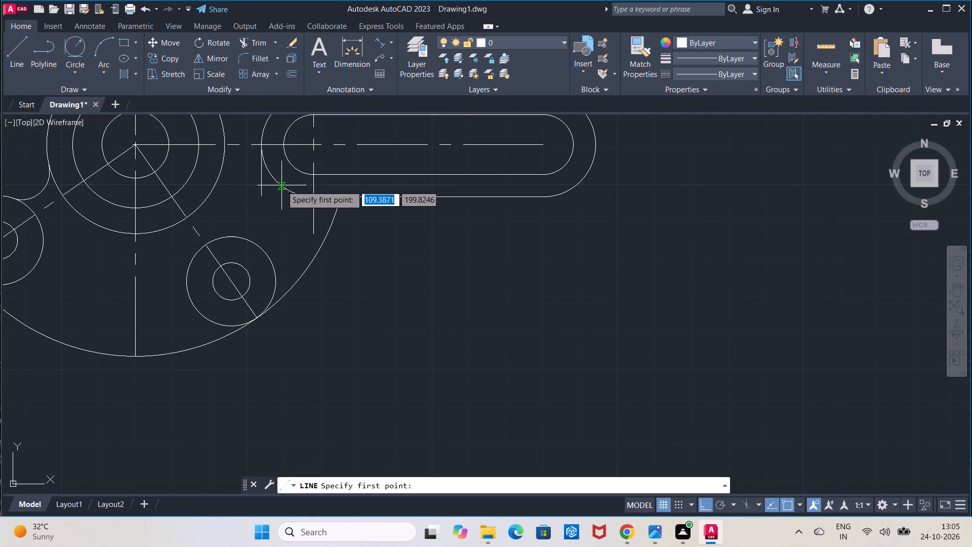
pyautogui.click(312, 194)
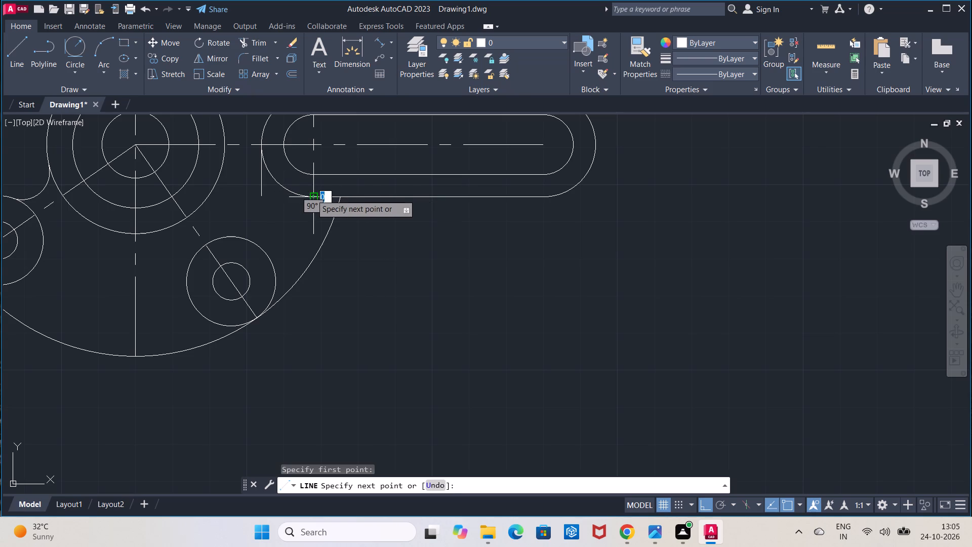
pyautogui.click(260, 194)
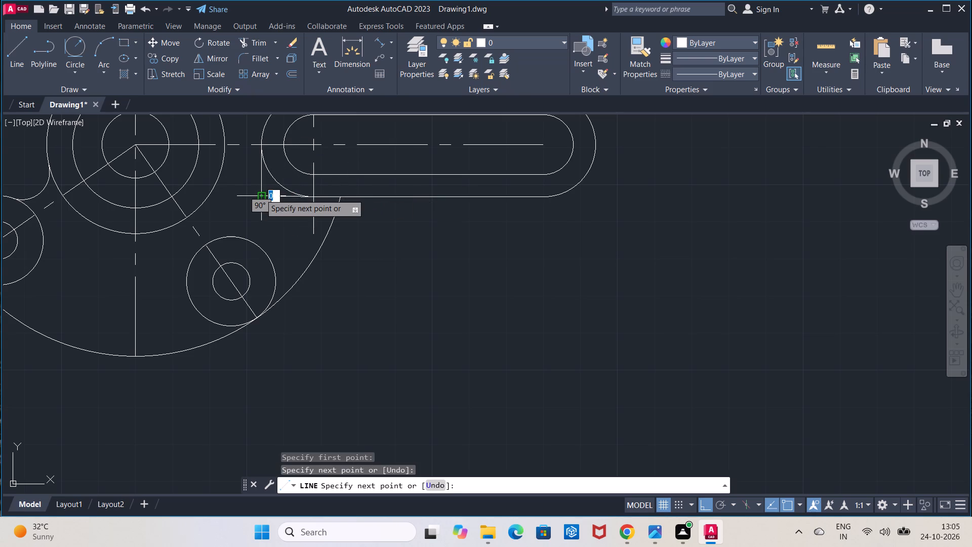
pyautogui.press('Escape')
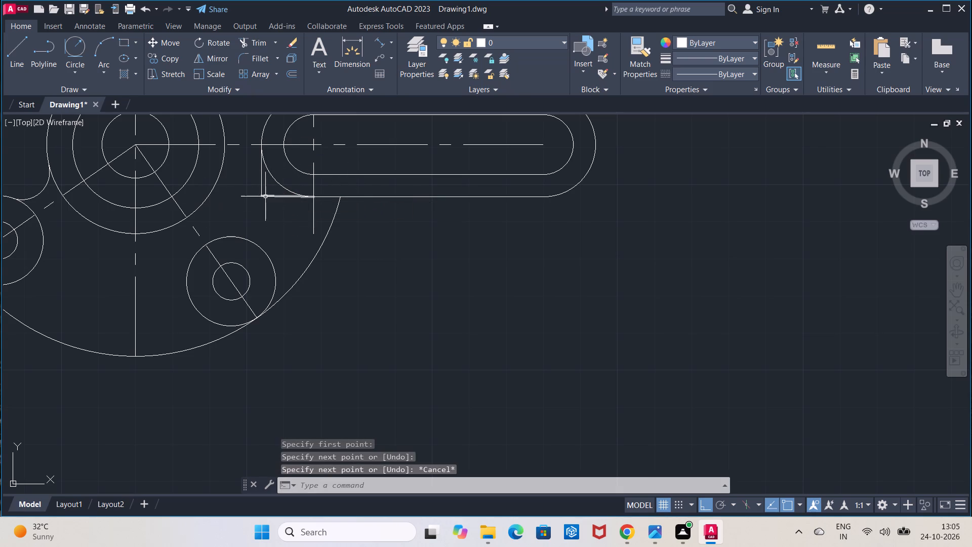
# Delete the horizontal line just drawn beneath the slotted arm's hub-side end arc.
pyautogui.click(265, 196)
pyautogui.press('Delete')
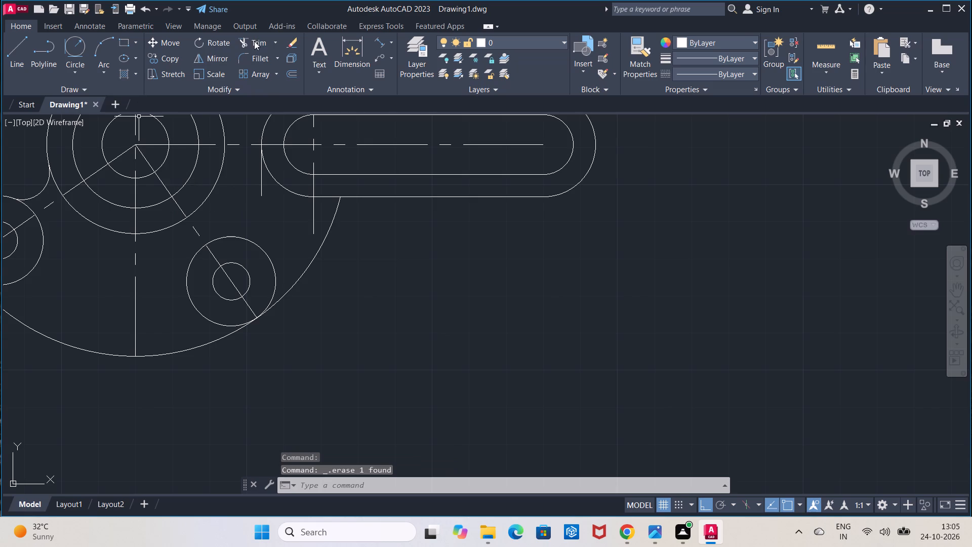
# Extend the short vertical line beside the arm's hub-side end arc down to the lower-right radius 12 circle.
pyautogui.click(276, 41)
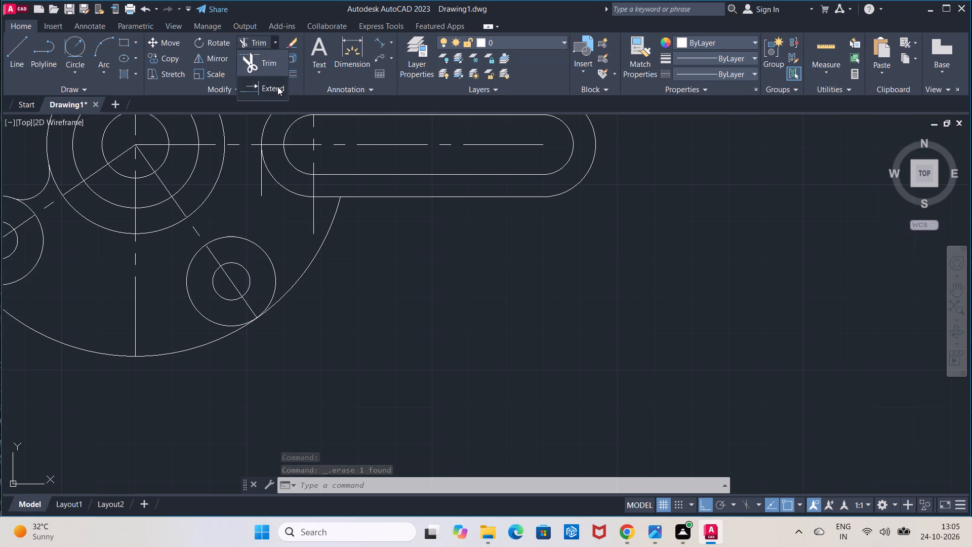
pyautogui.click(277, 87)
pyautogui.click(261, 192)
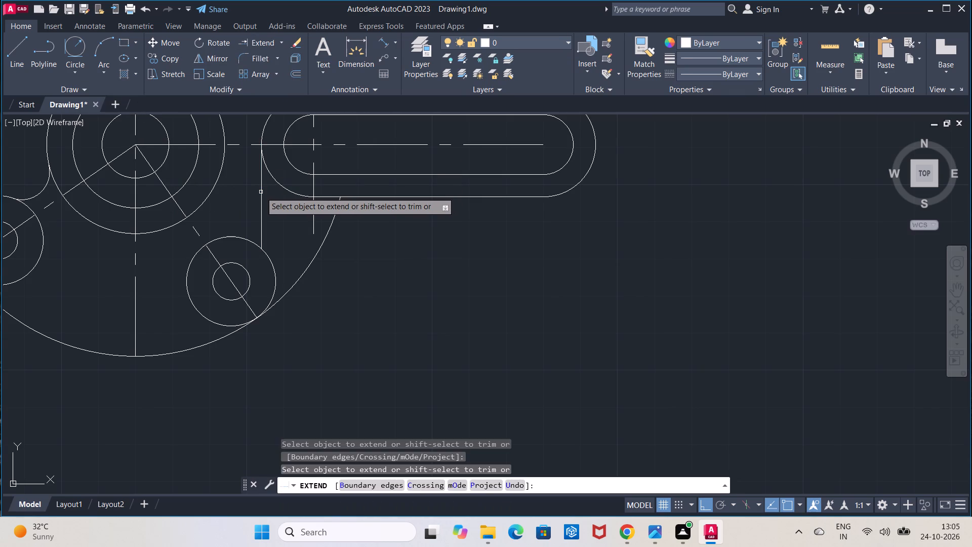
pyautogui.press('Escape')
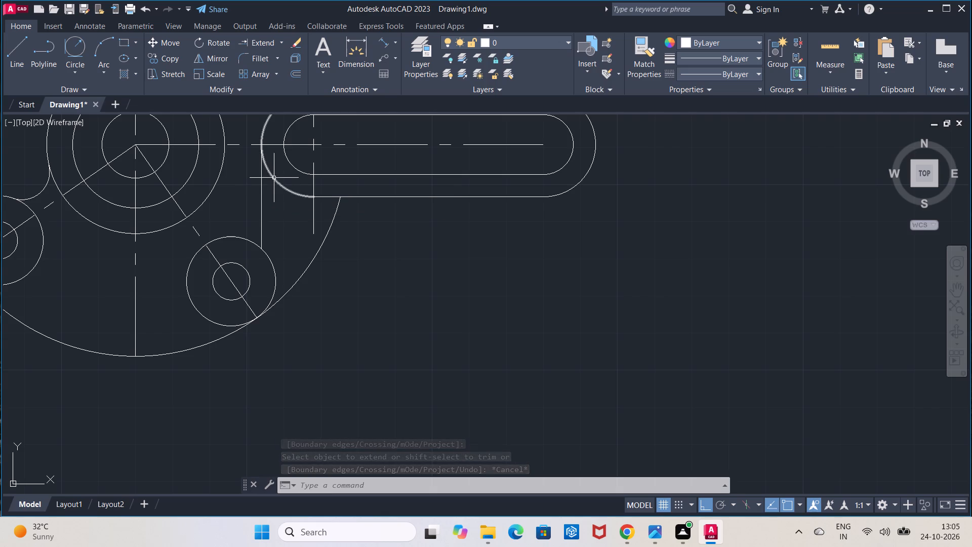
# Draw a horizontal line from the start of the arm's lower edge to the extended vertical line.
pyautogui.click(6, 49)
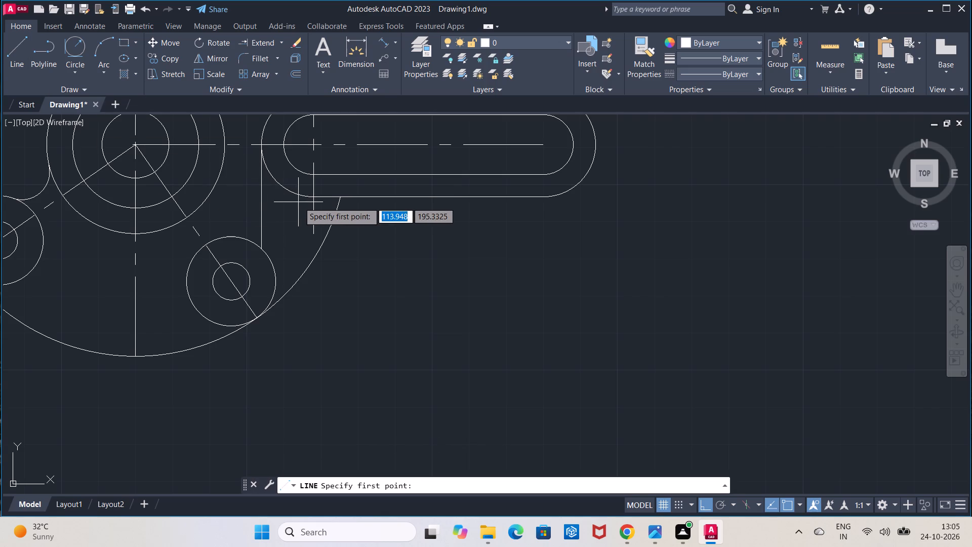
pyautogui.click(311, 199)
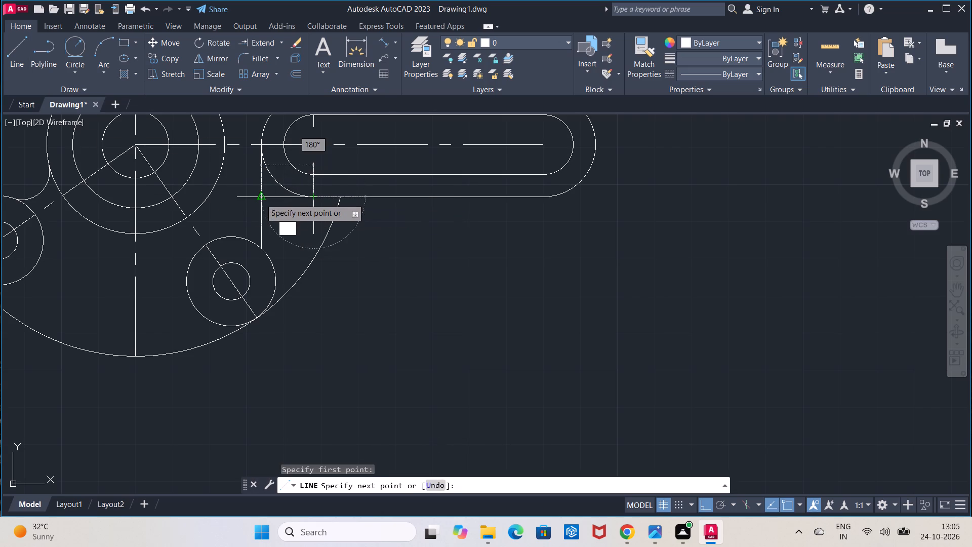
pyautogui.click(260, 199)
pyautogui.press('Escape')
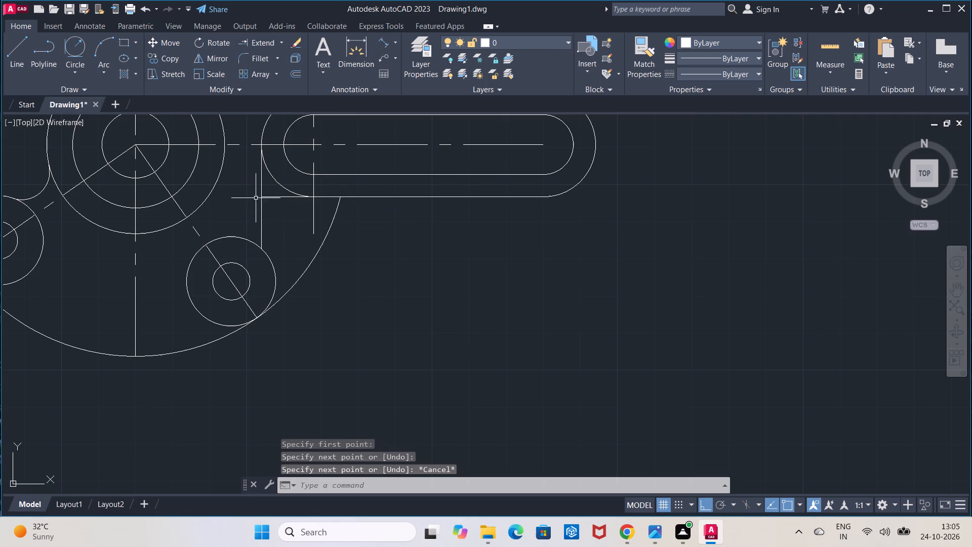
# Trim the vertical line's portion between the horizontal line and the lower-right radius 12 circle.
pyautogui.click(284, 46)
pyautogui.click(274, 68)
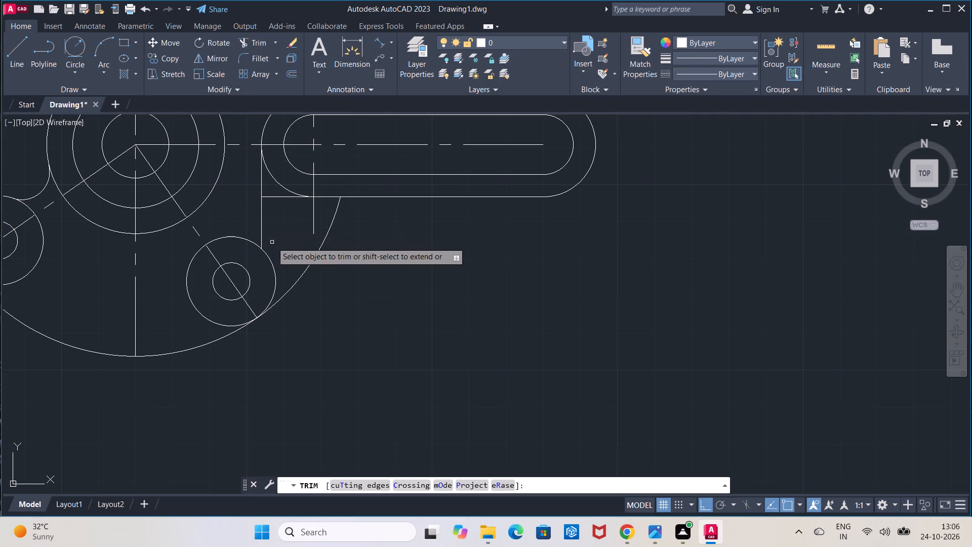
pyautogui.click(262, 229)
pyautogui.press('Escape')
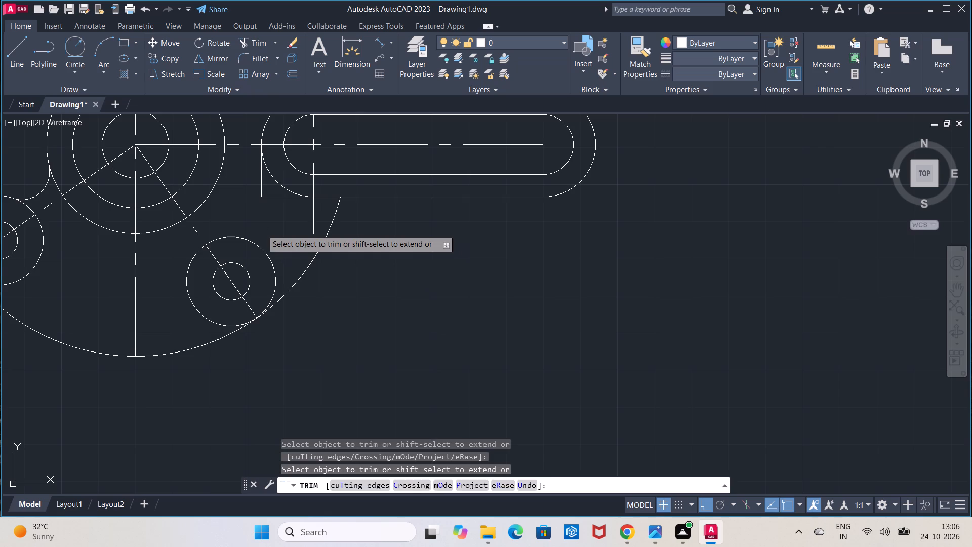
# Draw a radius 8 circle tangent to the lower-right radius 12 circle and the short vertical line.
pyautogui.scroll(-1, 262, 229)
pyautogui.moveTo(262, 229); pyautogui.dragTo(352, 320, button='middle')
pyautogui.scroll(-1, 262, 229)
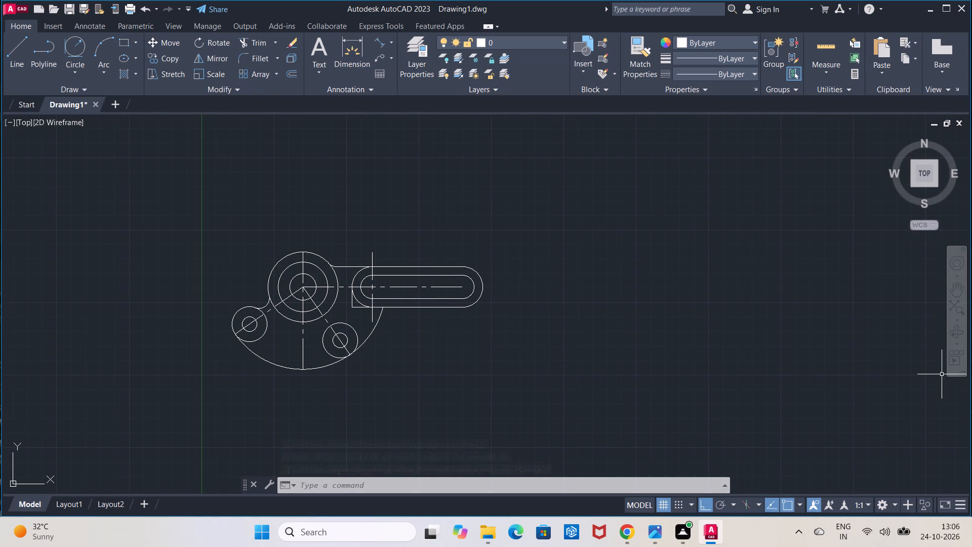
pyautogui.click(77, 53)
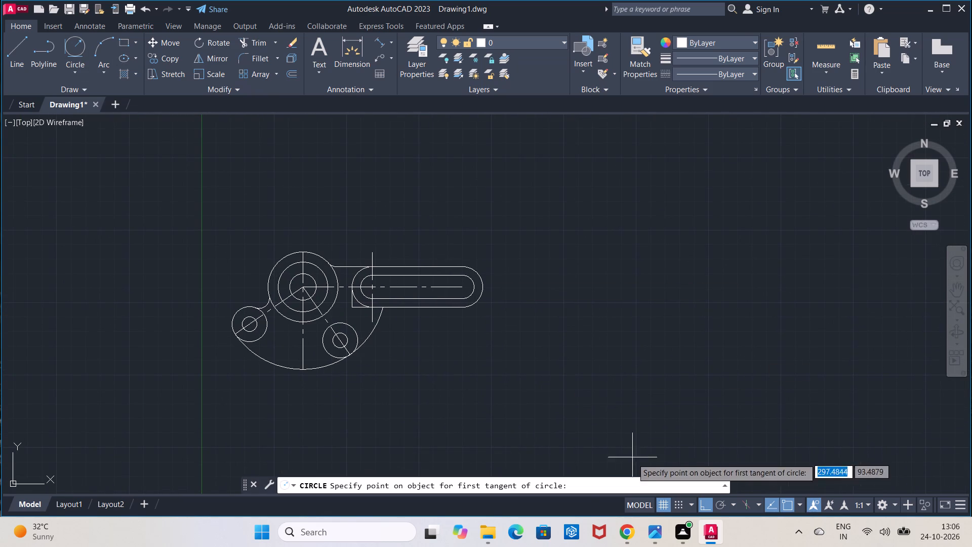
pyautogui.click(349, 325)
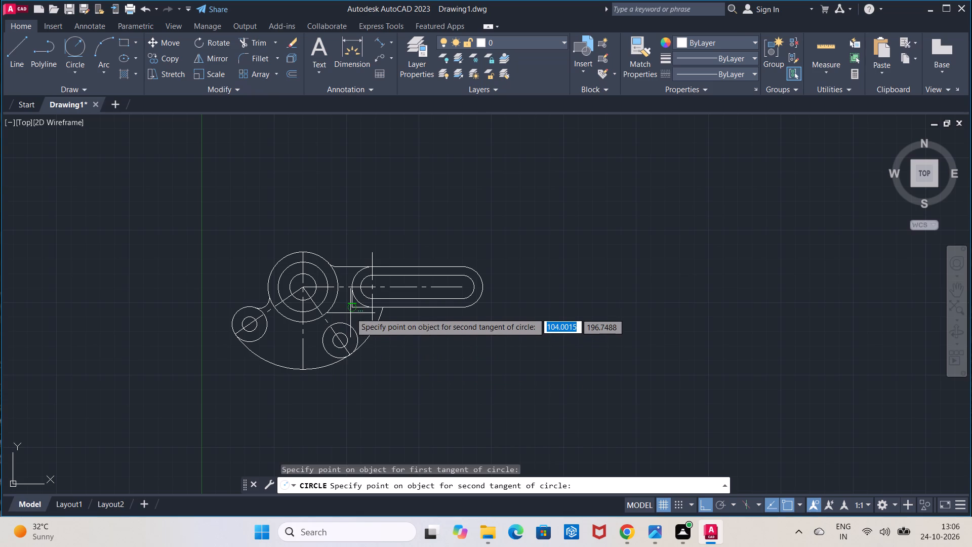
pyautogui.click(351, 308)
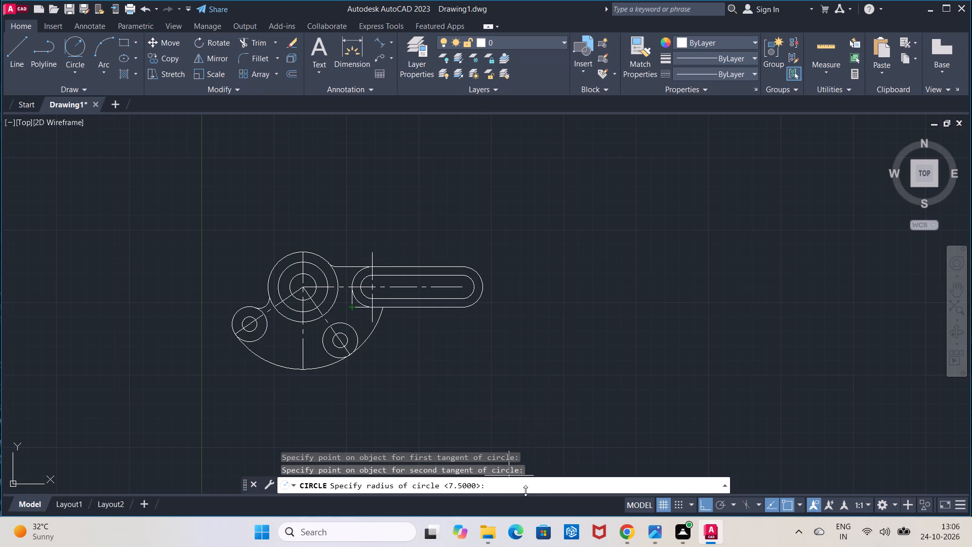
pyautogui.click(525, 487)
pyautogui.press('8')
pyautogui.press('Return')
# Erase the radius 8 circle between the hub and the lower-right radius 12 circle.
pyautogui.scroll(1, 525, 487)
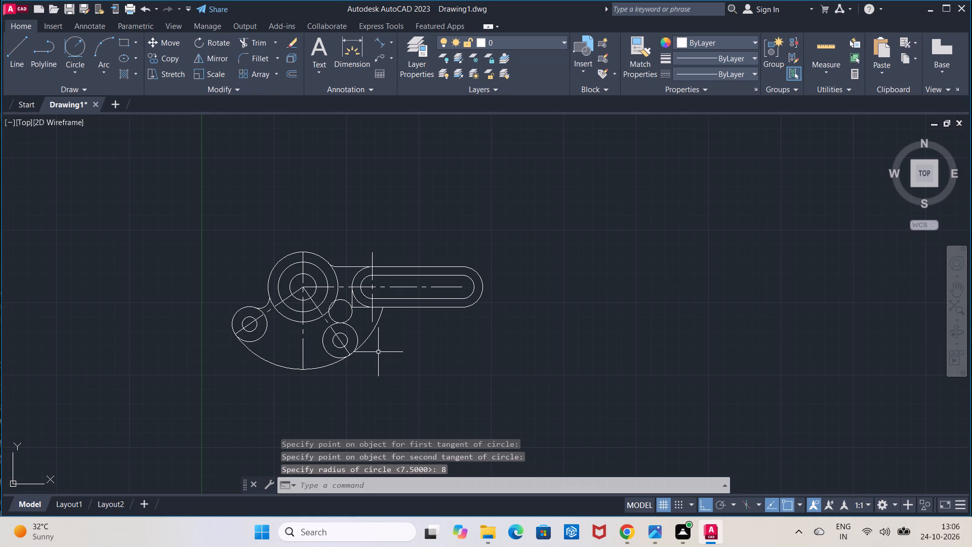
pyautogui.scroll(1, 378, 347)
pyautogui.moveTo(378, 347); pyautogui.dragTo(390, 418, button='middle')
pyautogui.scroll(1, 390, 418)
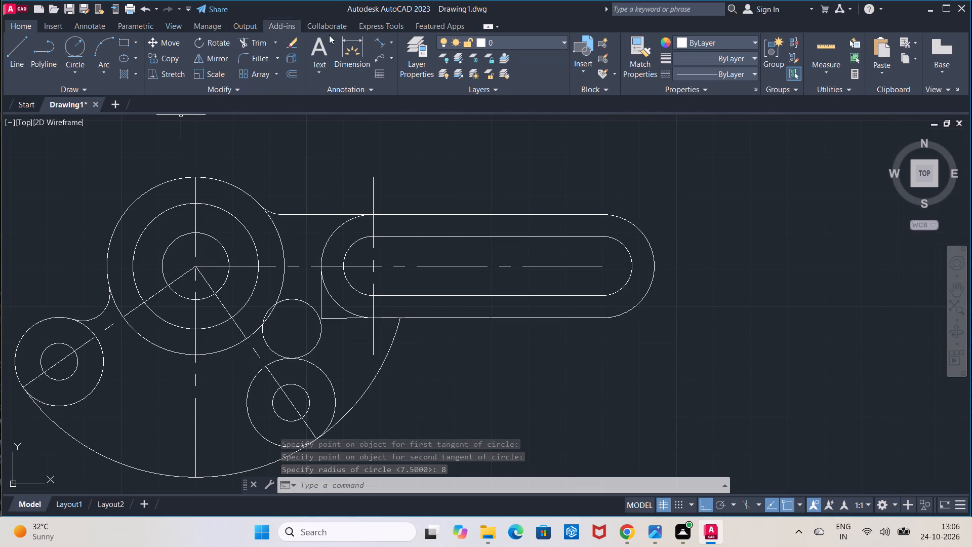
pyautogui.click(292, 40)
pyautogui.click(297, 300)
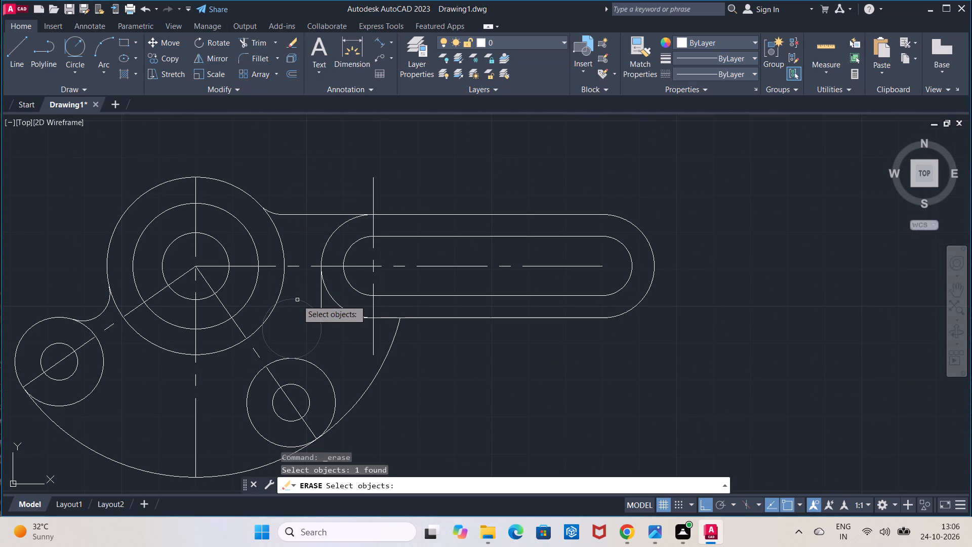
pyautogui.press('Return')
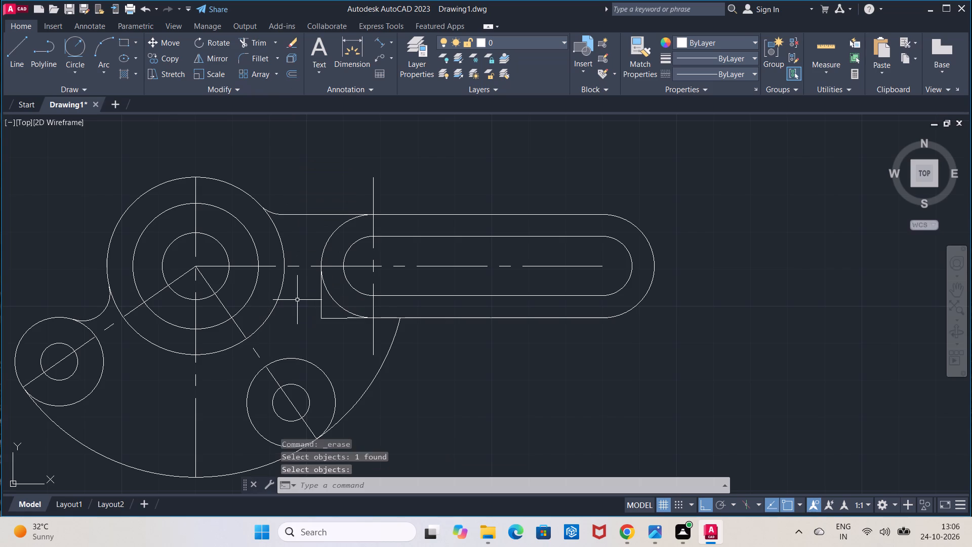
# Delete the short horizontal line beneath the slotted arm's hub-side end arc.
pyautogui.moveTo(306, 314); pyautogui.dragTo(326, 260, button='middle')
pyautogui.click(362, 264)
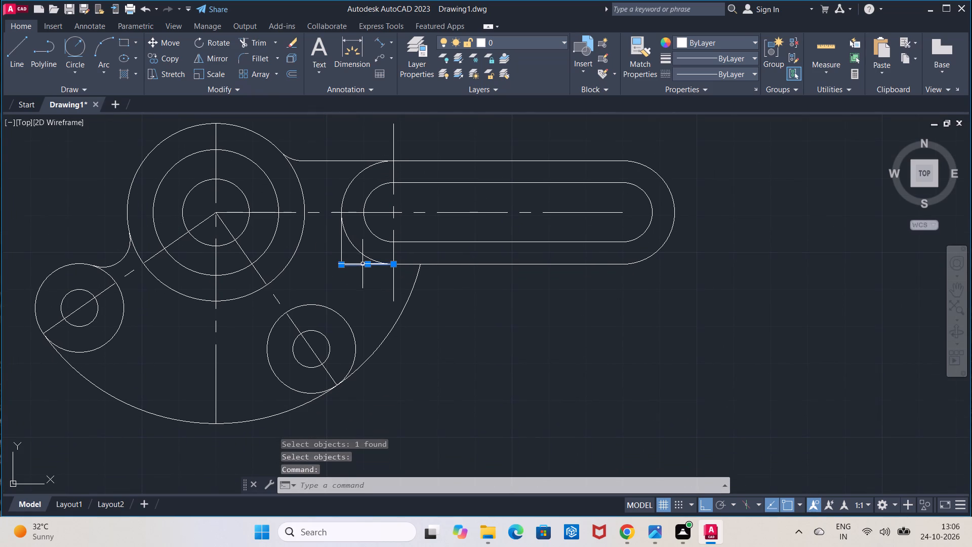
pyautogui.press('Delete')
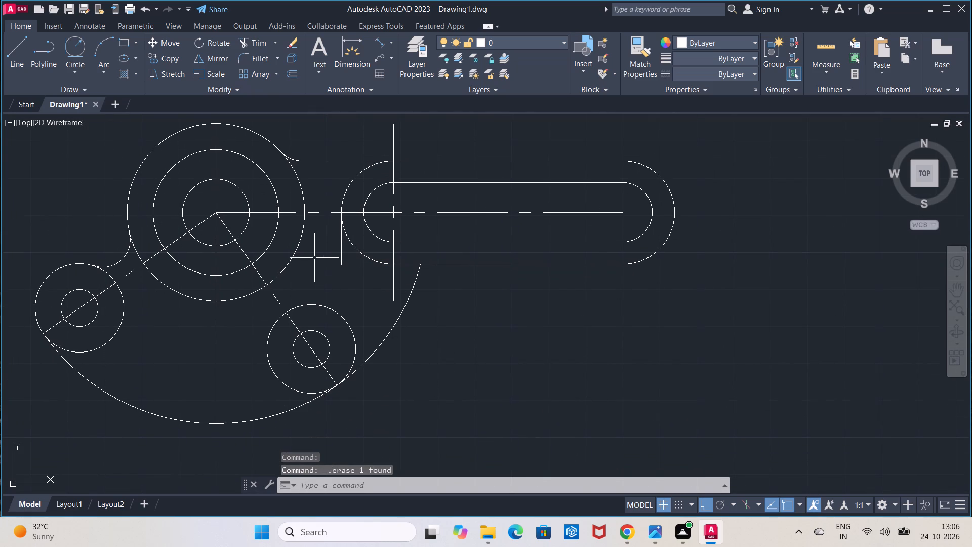
# Draw a horizontal line about 14 long from the start of the arm's lower edge to the short vertical line's lower end.
pyautogui.click(14, 49)
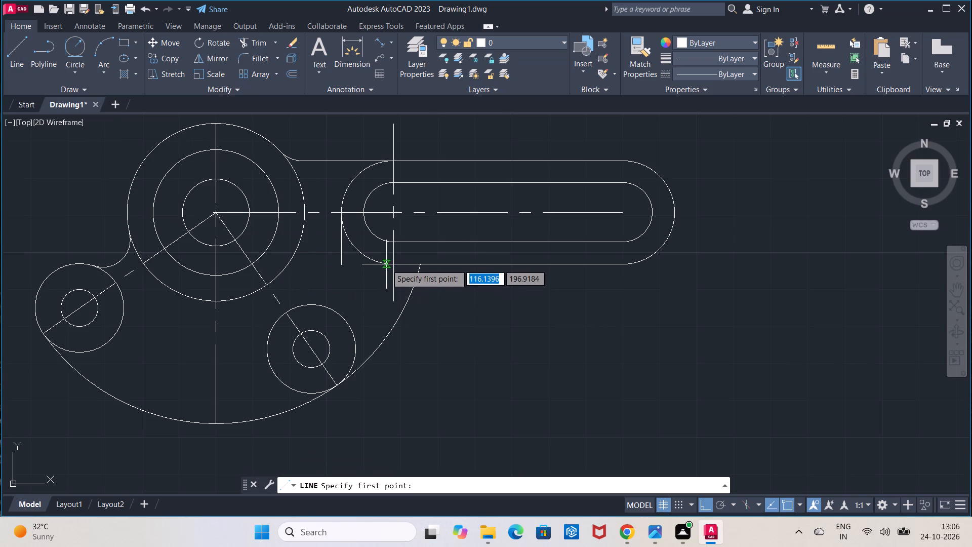
pyautogui.click(392, 264)
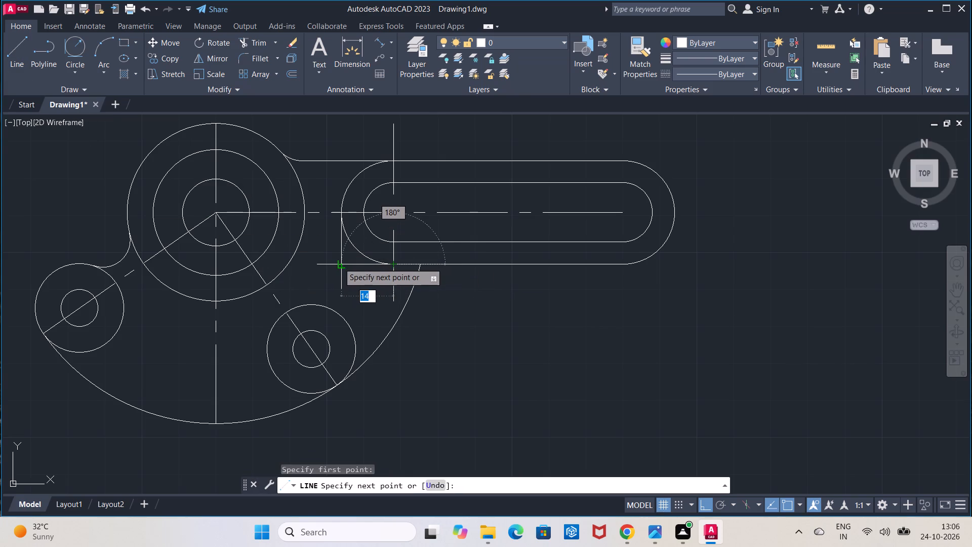
pyautogui.click(339, 264)
pyautogui.press('Escape')
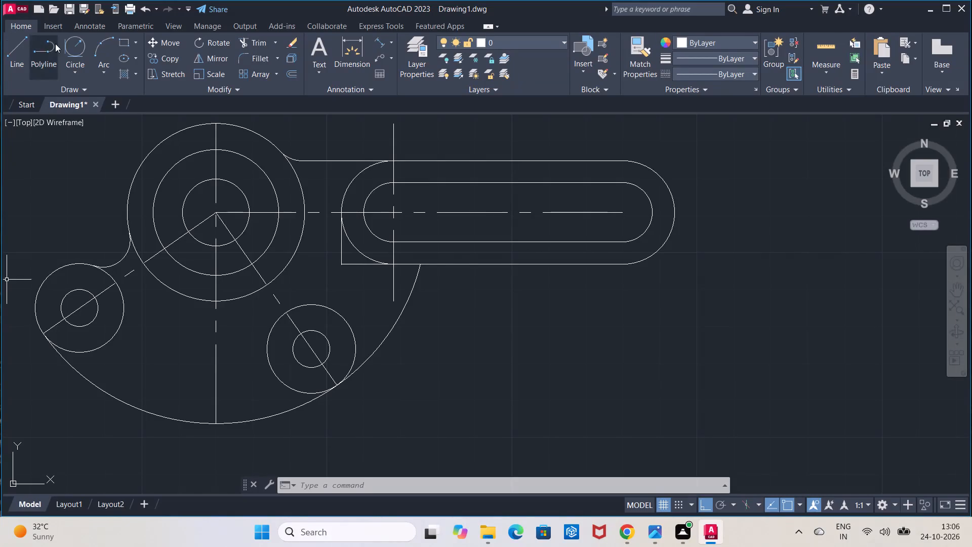
# Draw a radius 8 circle tangent to the short horizontal line and the lower-right radius 12 circle.
pyautogui.click(67, 48)
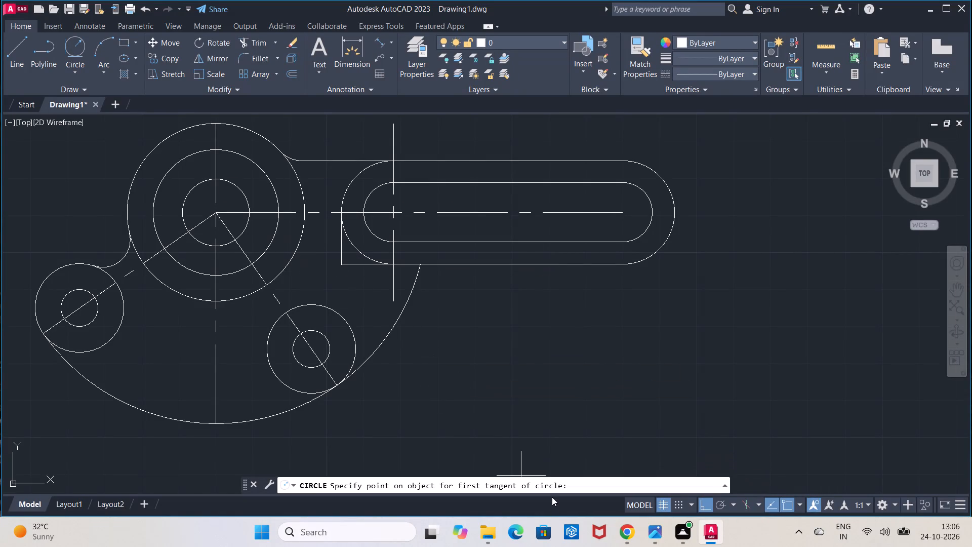
pyautogui.click(353, 264)
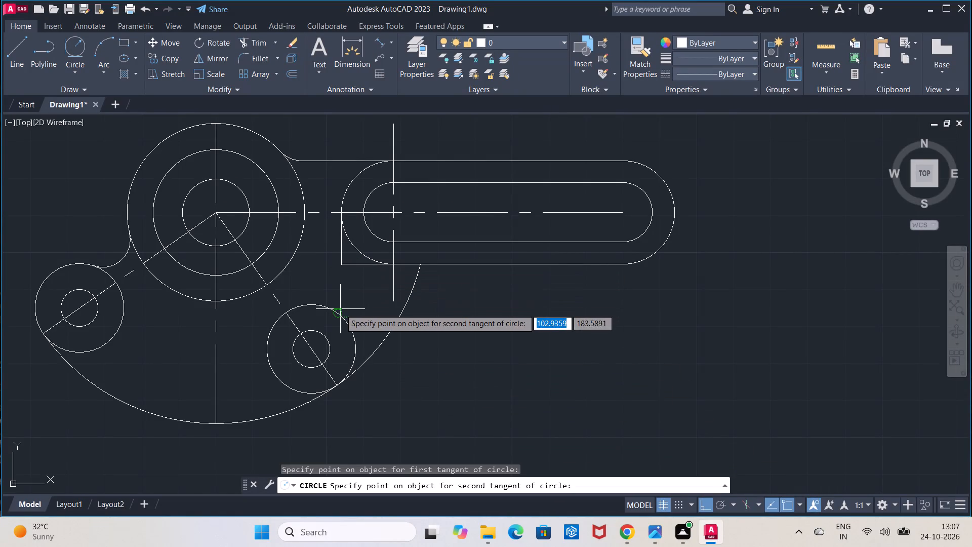
pyautogui.click(338, 312)
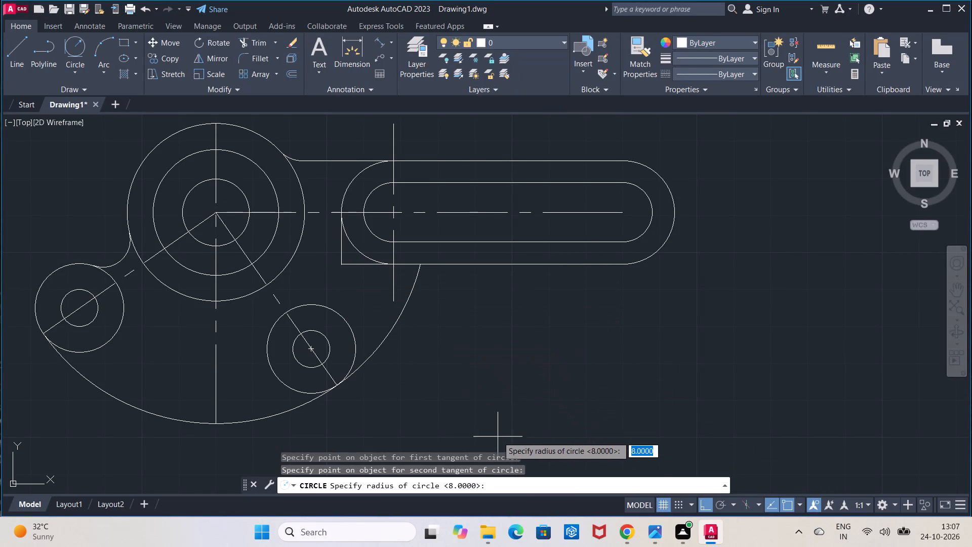
pyautogui.press('8')
pyautogui.press('Return')
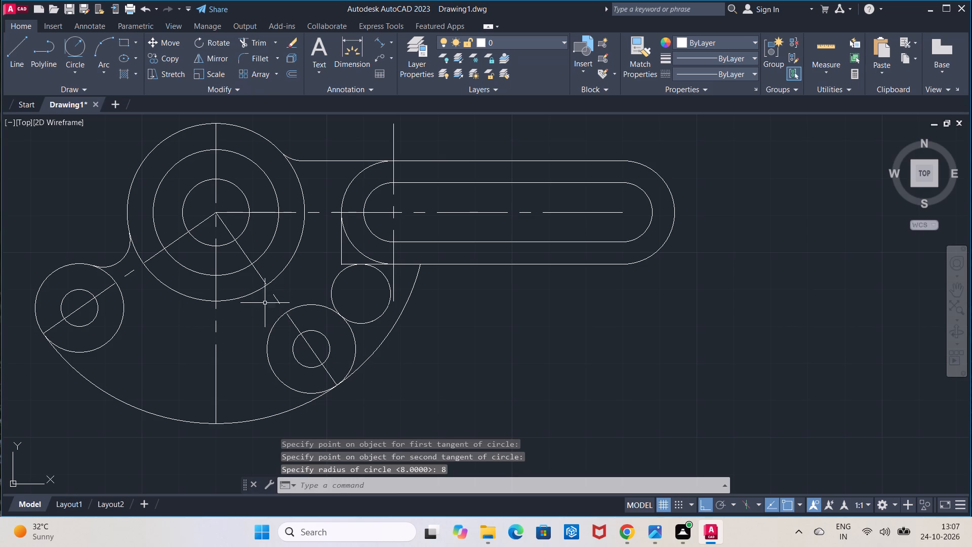
# Trim the short vertical and horizontal lines, the radius 8 circle's outer part and the radius 57 arc beyond the lower-right boss.
pyautogui.click(241, 42)
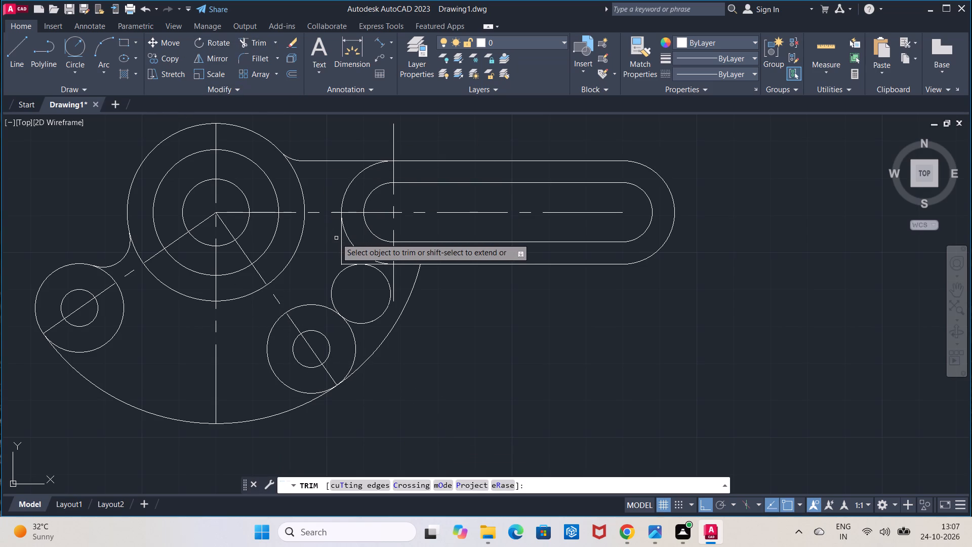
pyautogui.click(341, 241)
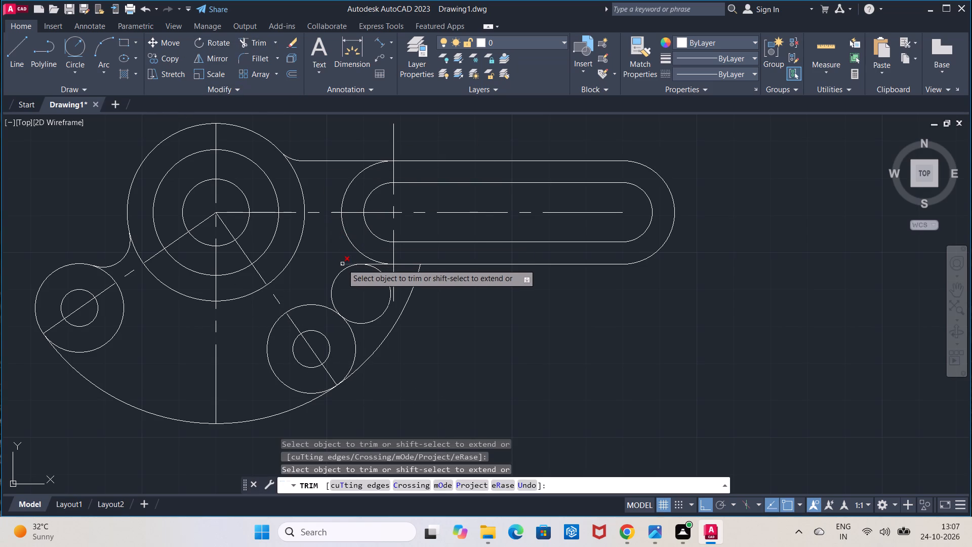
pyautogui.click(342, 264)
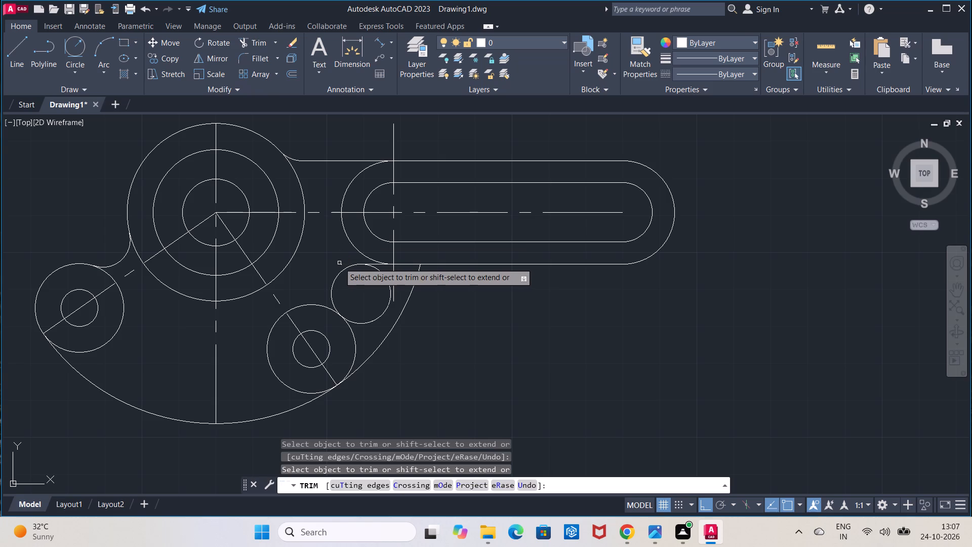
pyautogui.click(379, 318)
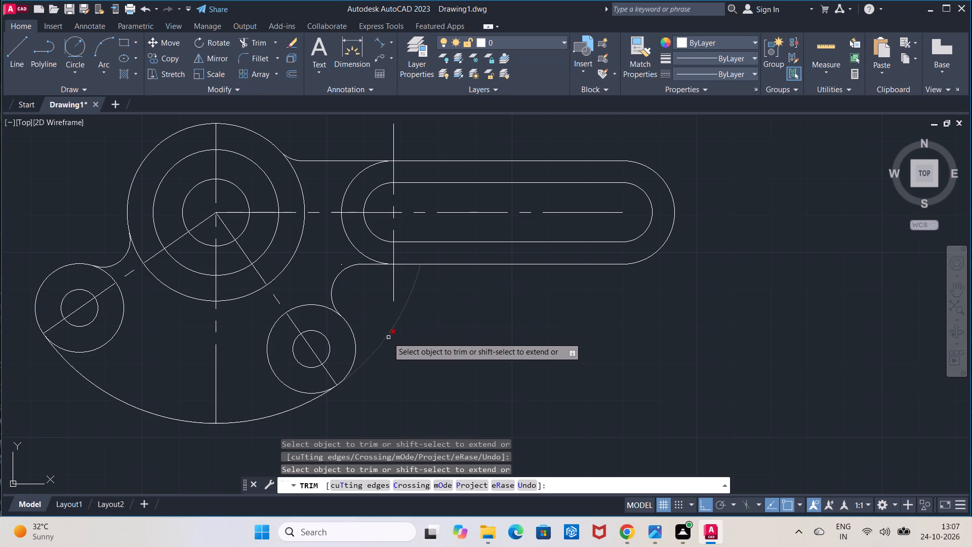
pyautogui.click(386, 337)
pyautogui.press('Escape')
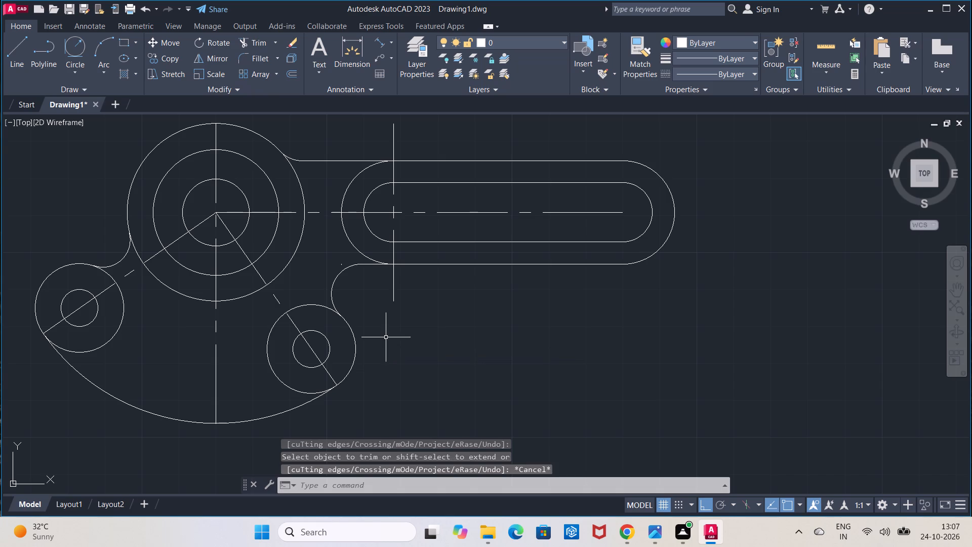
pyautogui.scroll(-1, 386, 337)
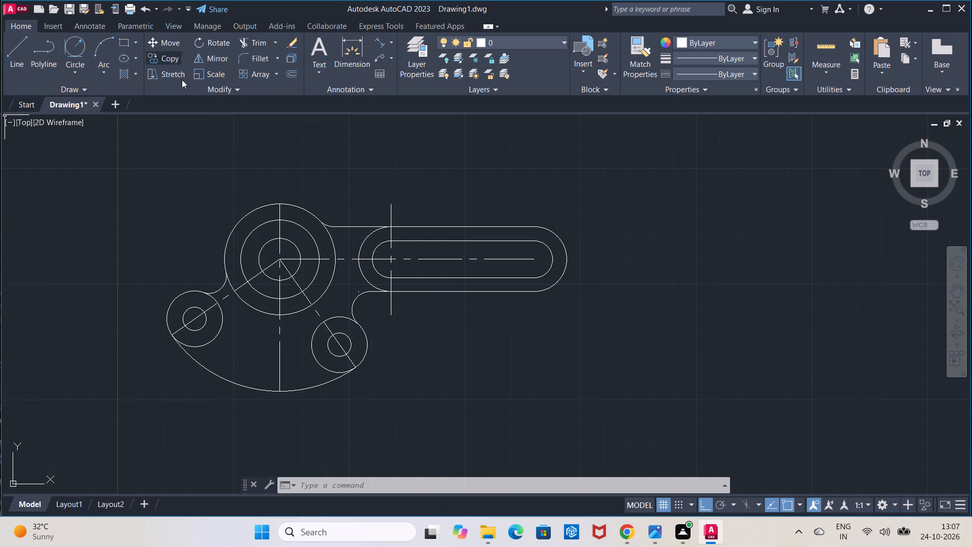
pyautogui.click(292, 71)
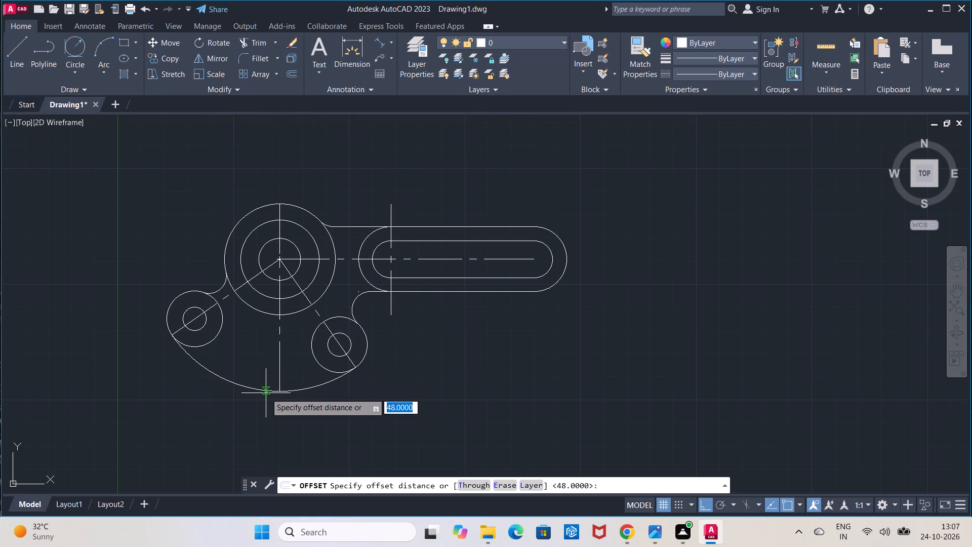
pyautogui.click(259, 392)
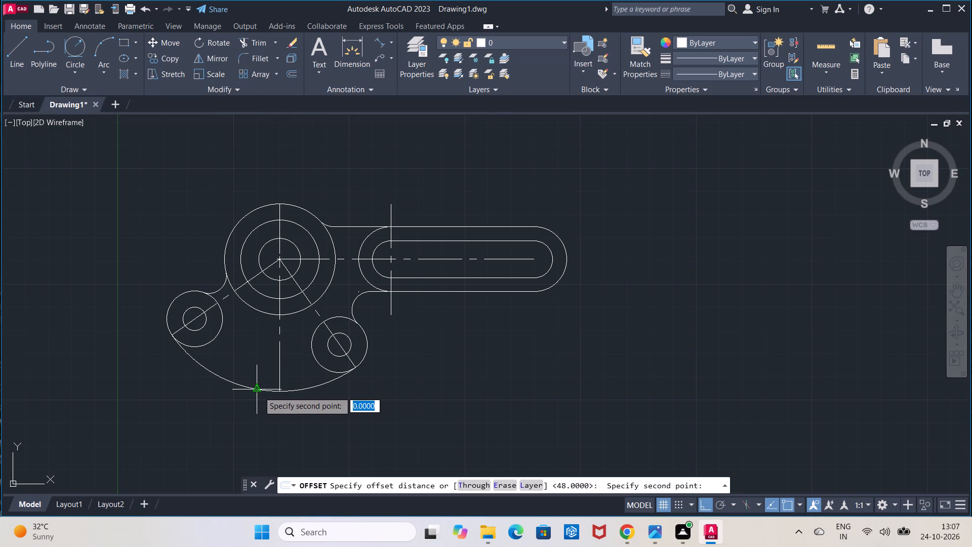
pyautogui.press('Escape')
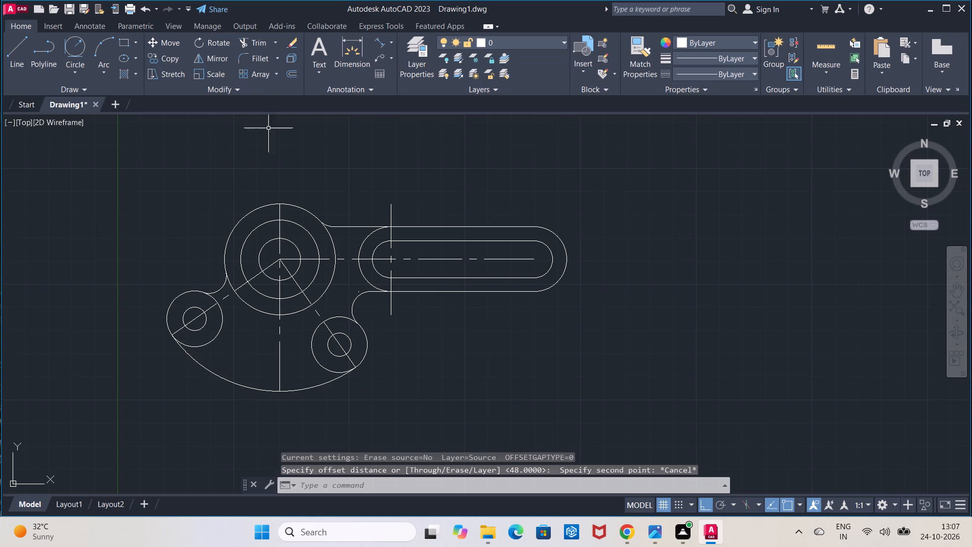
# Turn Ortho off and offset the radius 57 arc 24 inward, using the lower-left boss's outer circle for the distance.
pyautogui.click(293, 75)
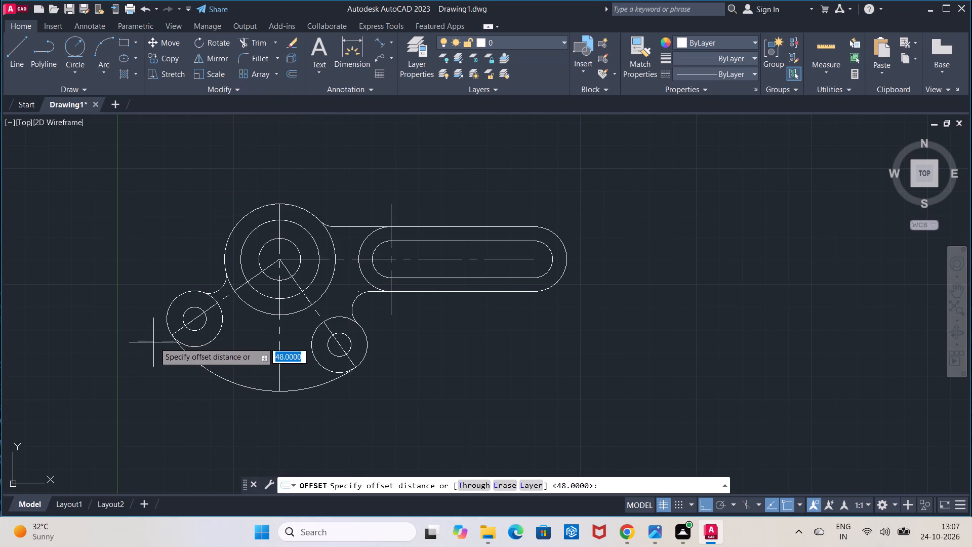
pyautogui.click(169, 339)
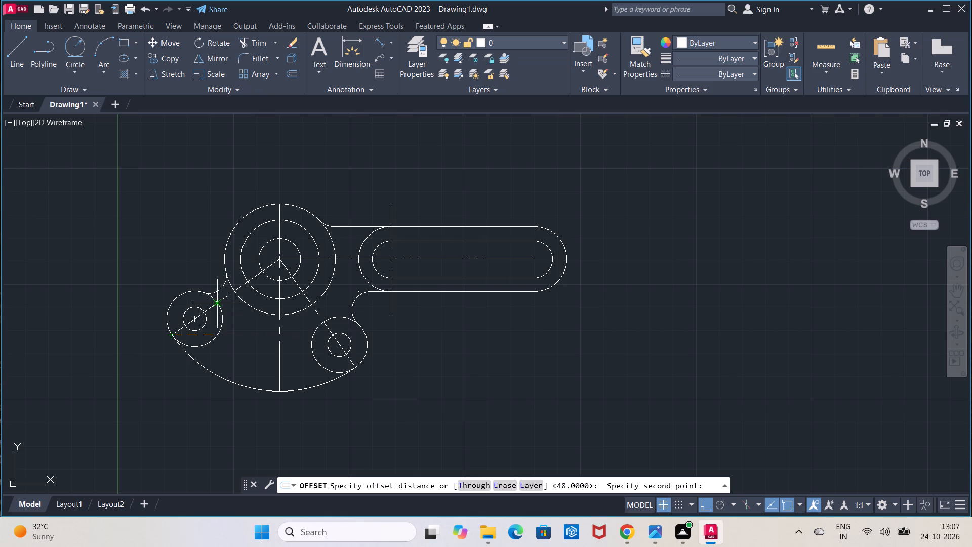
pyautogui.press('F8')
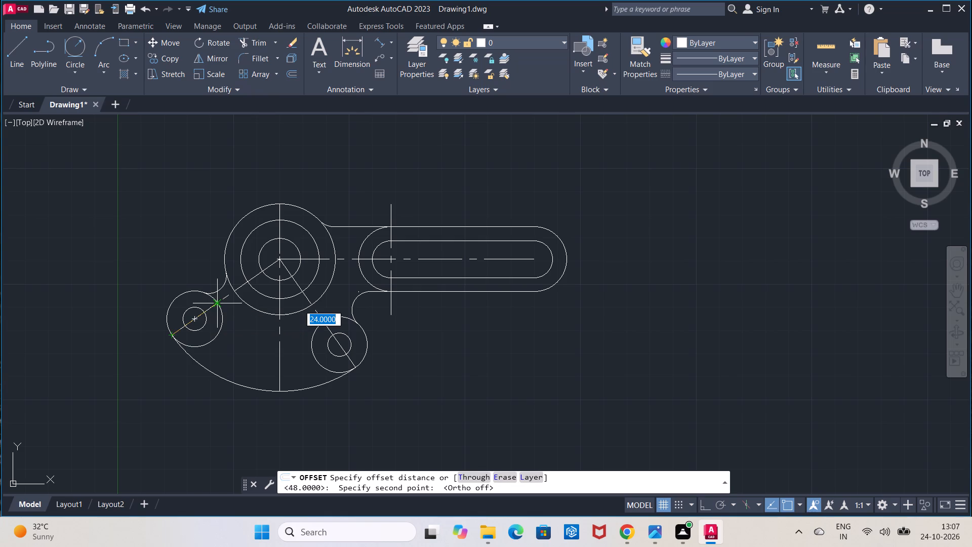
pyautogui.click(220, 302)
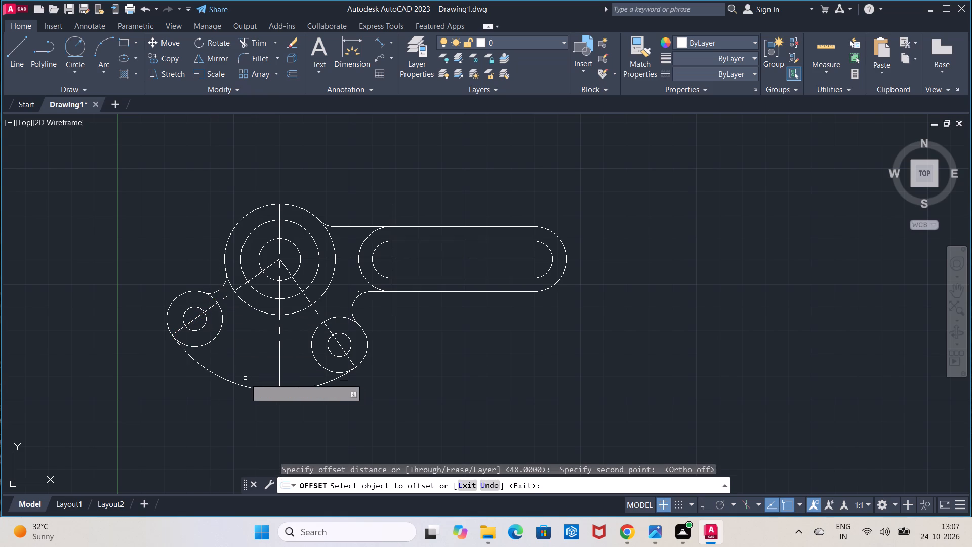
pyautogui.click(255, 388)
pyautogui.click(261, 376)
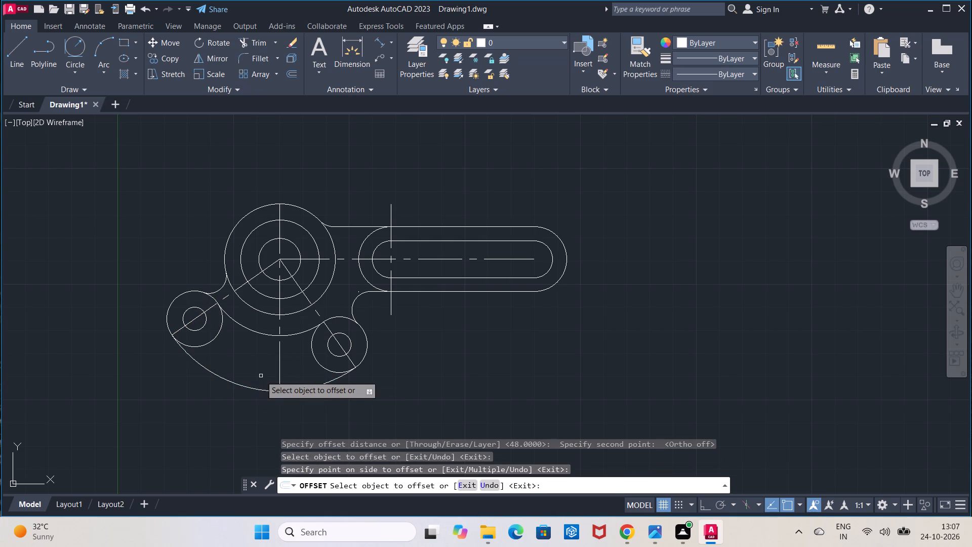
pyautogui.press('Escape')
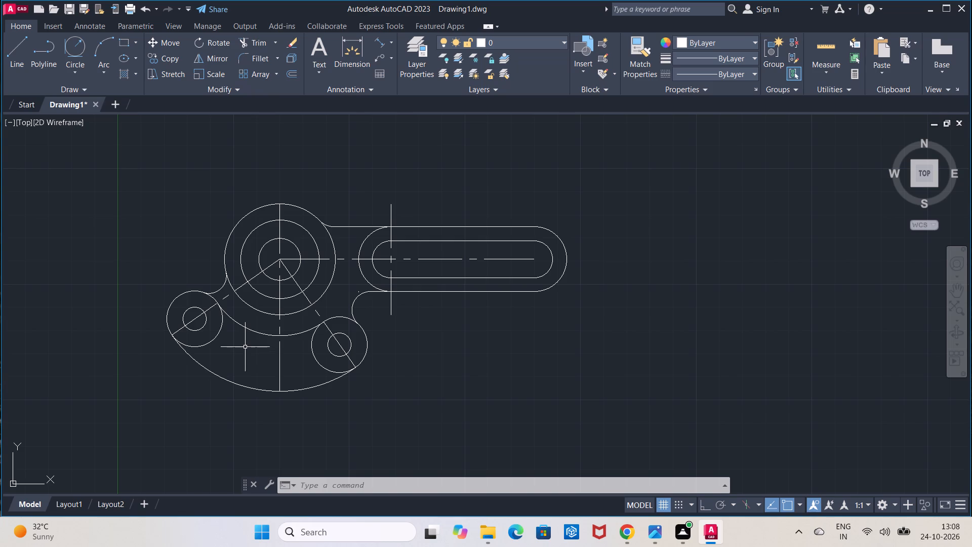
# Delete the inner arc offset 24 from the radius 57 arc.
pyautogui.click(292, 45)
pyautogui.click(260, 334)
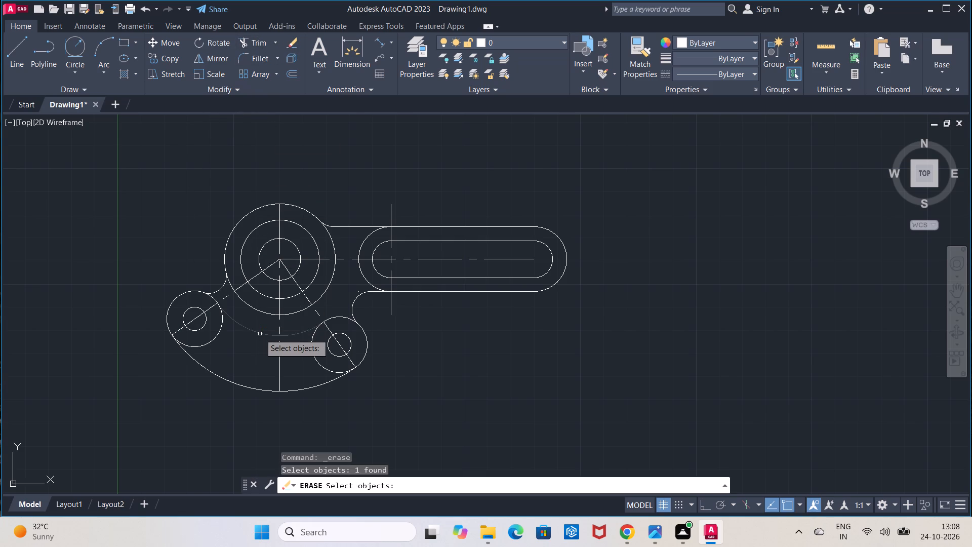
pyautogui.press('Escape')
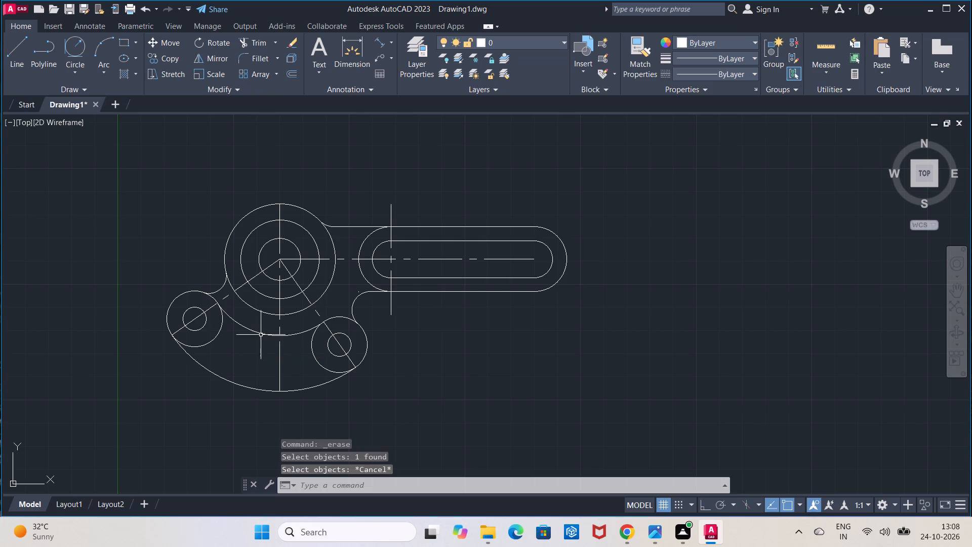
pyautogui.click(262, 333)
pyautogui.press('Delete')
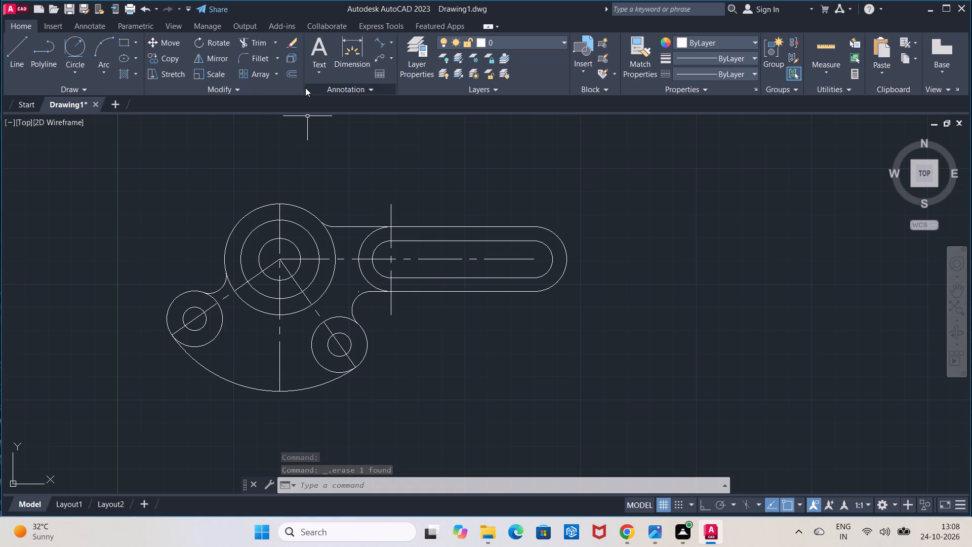
# Offset the radius 57 arc 7 inward, to the far edges of the two boss holes.
pyautogui.click(294, 74)
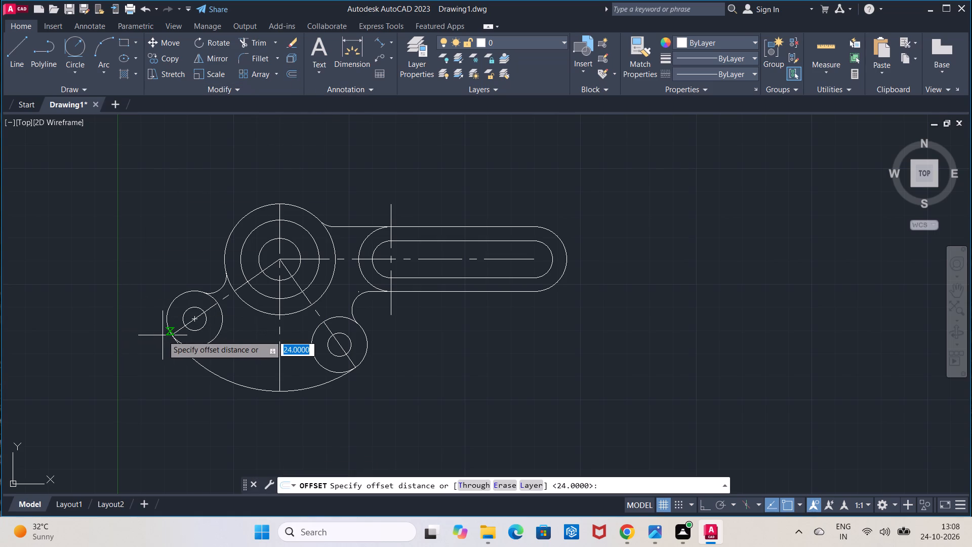
pyautogui.click(168, 335)
pyautogui.click(187, 328)
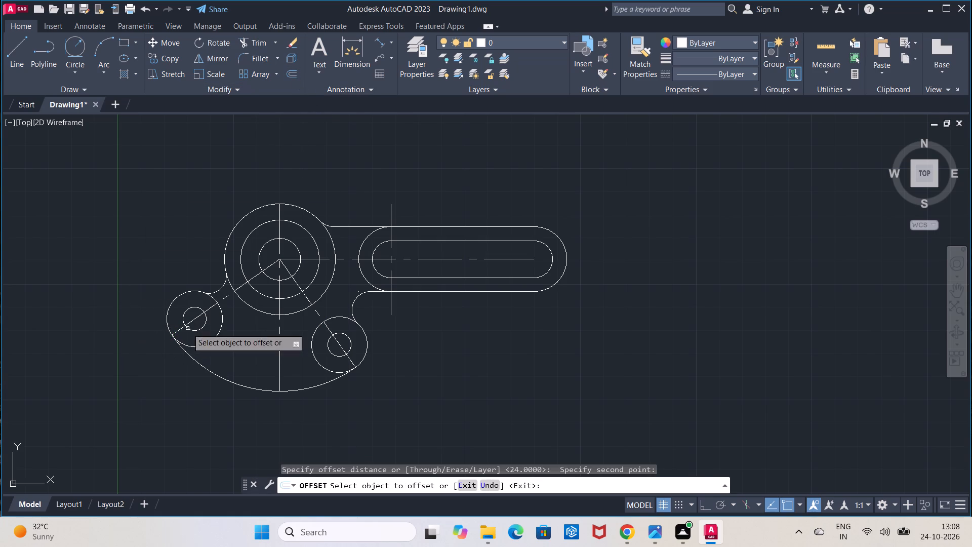
pyautogui.click(242, 384)
pyautogui.click(249, 375)
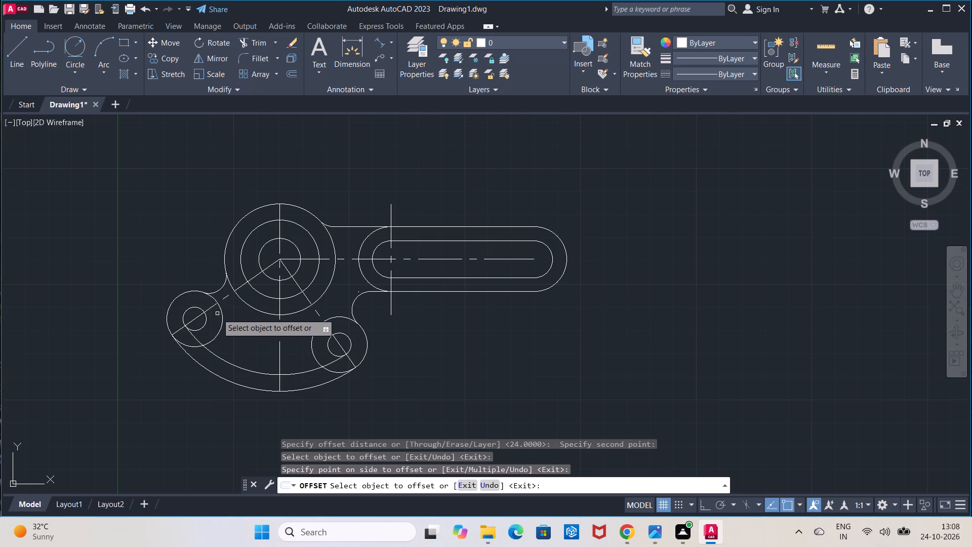
pyautogui.click(222, 357)
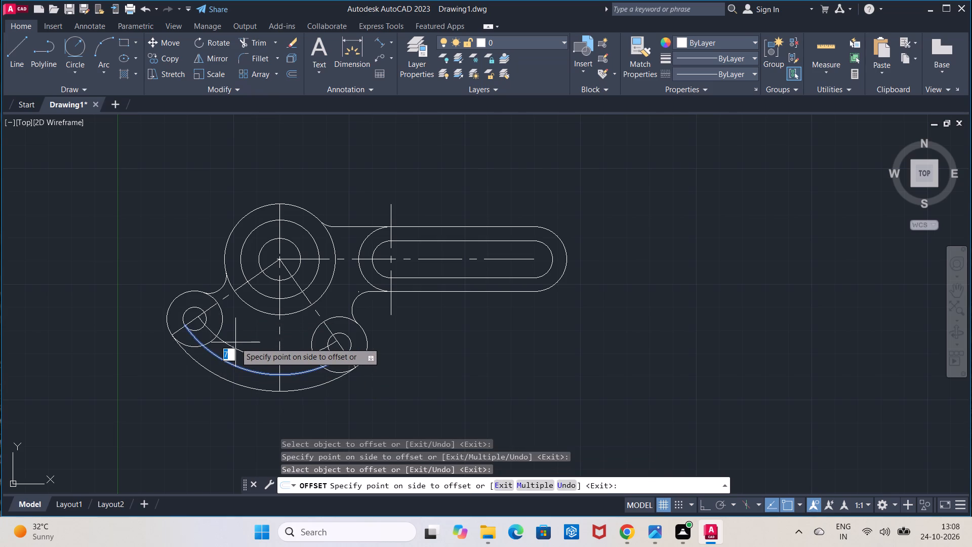
pyautogui.press('Escape')
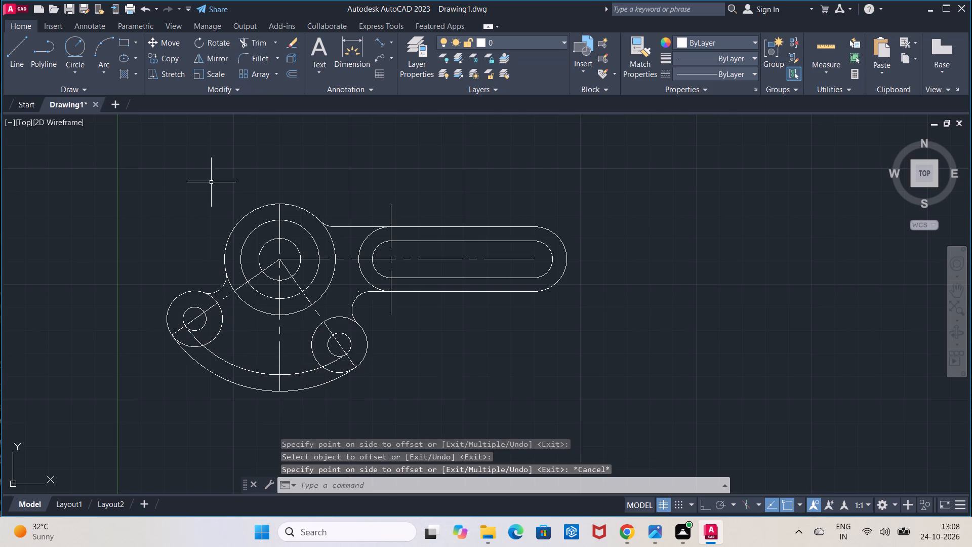
# Offset the arc between the two boss holes 10 inward, taking the distance across the lower-left hole.
pyautogui.click(289, 75)
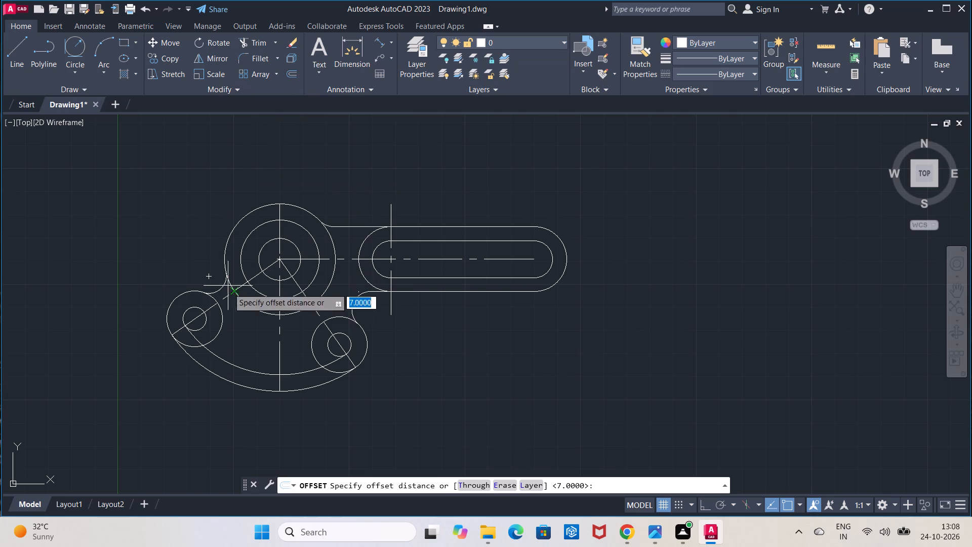
pyautogui.click(186, 324)
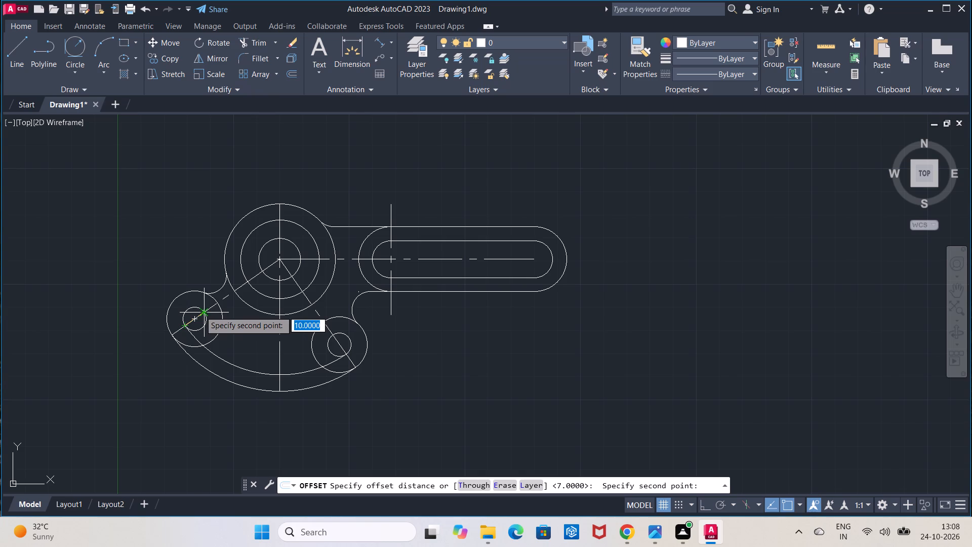
pyautogui.click(200, 311)
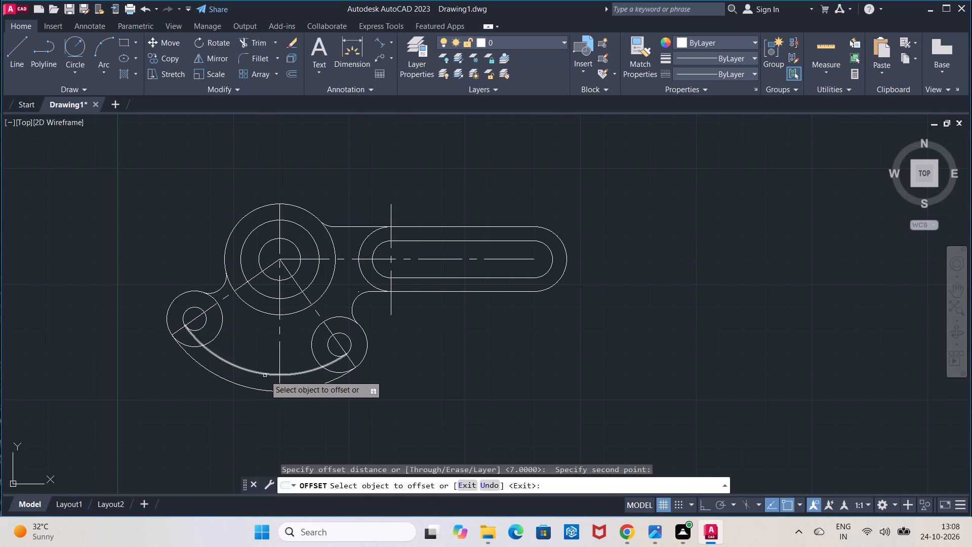
pyautogui.click(265, 373)
pyautogui.click(267, 364)
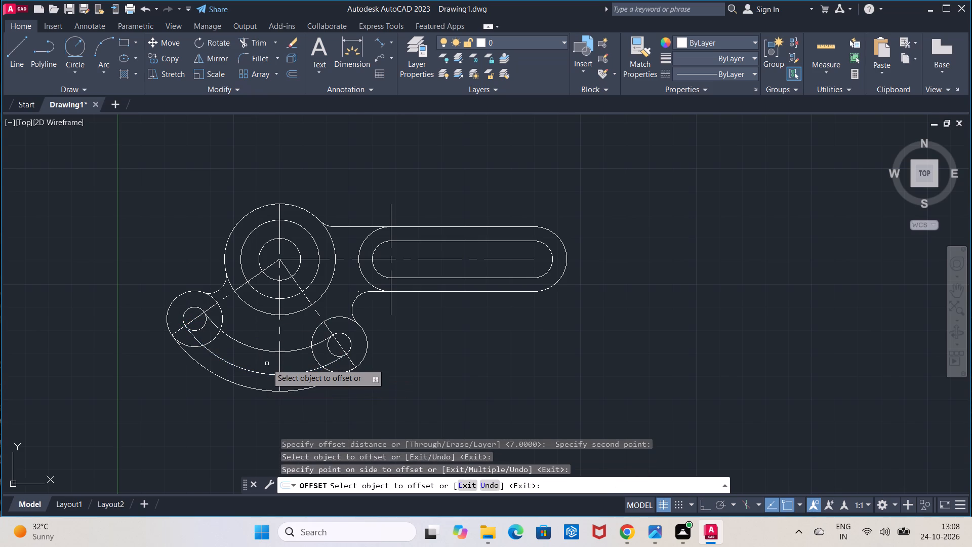
pyautogui.press('Escape')
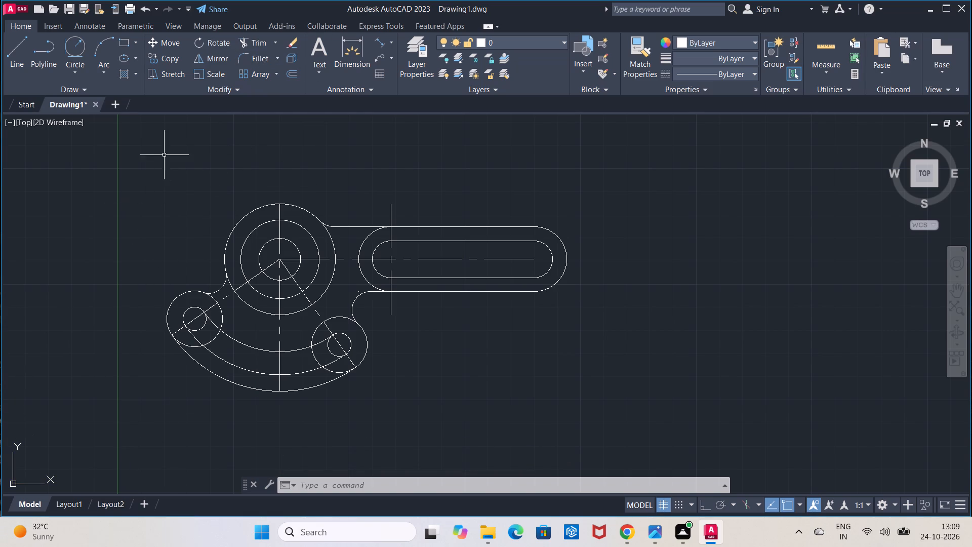
# Trim away the hub's outer circle along its lower side, from the lower-left boss fillet round to the slotted arm's upper fillet.
pyautogui.click(255, 46)
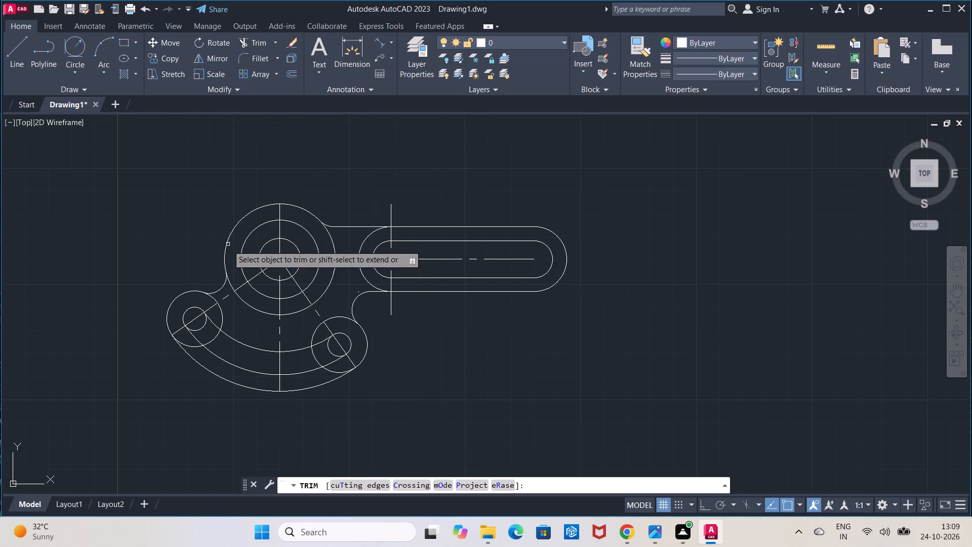
pyautogui.click(242, 300)
pyautogui.click(229, 287)
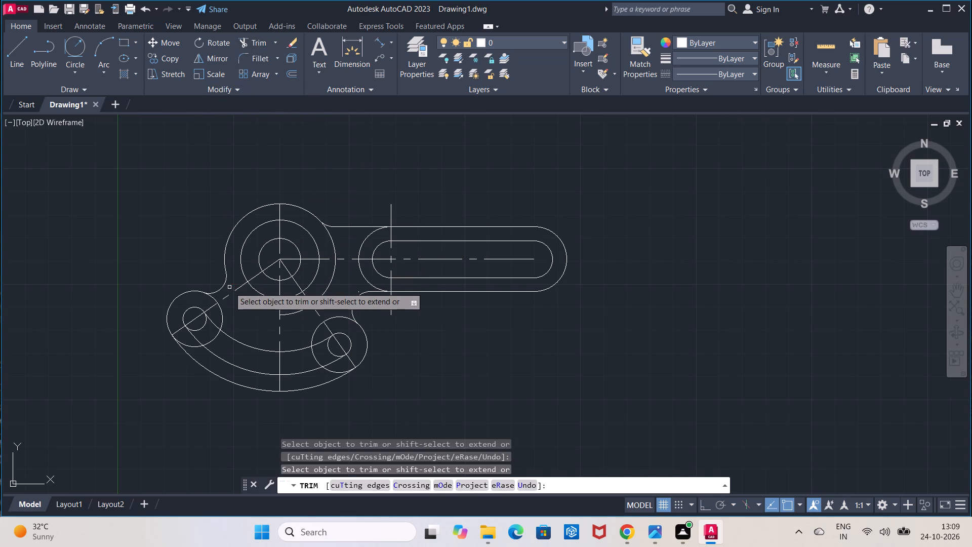
pyautogui.click(283, 313)
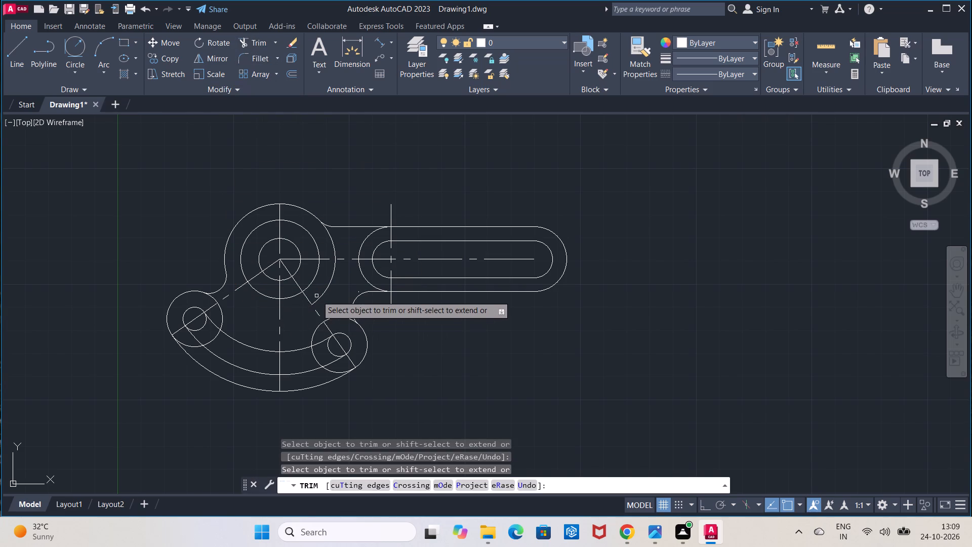
pyautogui.click(319, 295)
pyautogui.click(337, 258)
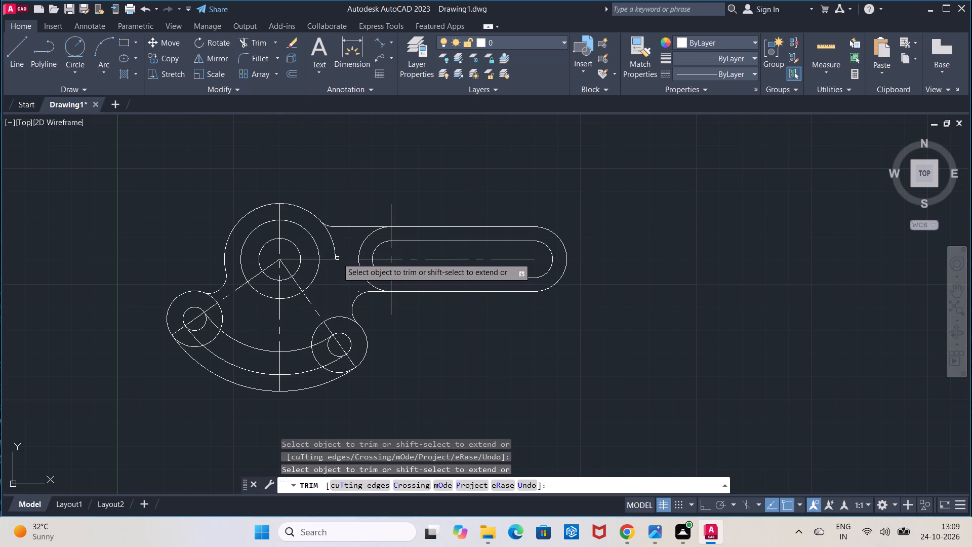
pyautogui.click(336, 250)
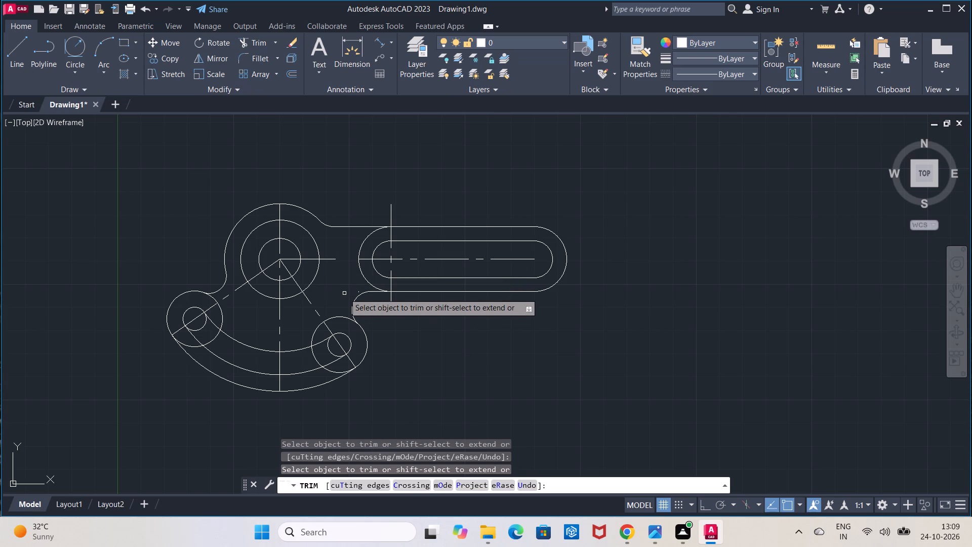
pyautogui.press('Escape')
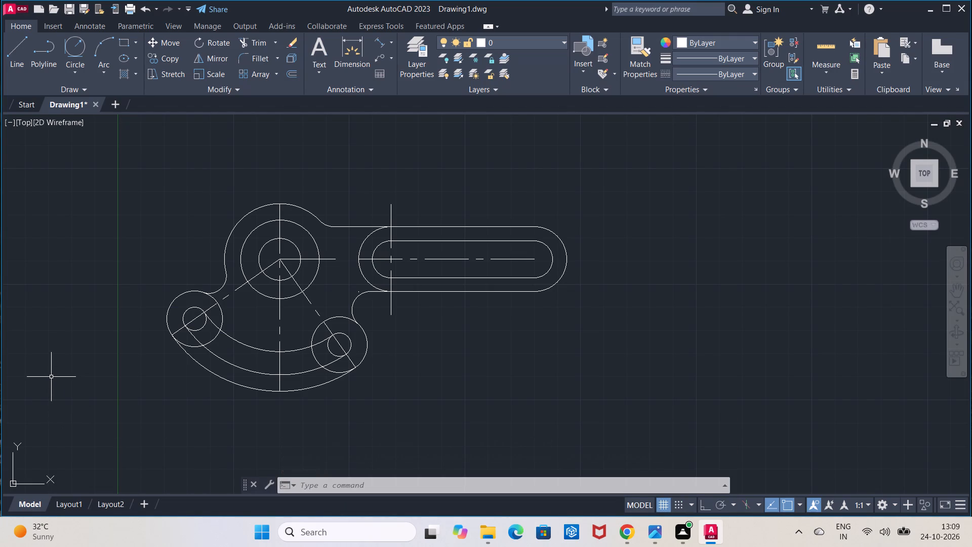
# Trim the lower-left boss circle inside the outline and the inner side of its hole, leaving the curved slot's rounded end.
pyautogui.click(261, 43)
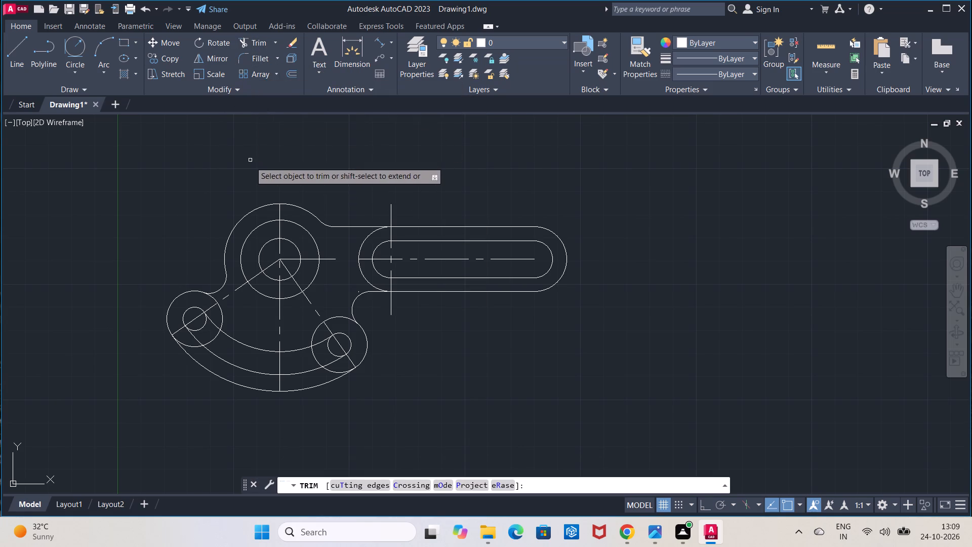
pyautogui.click(207, 323)
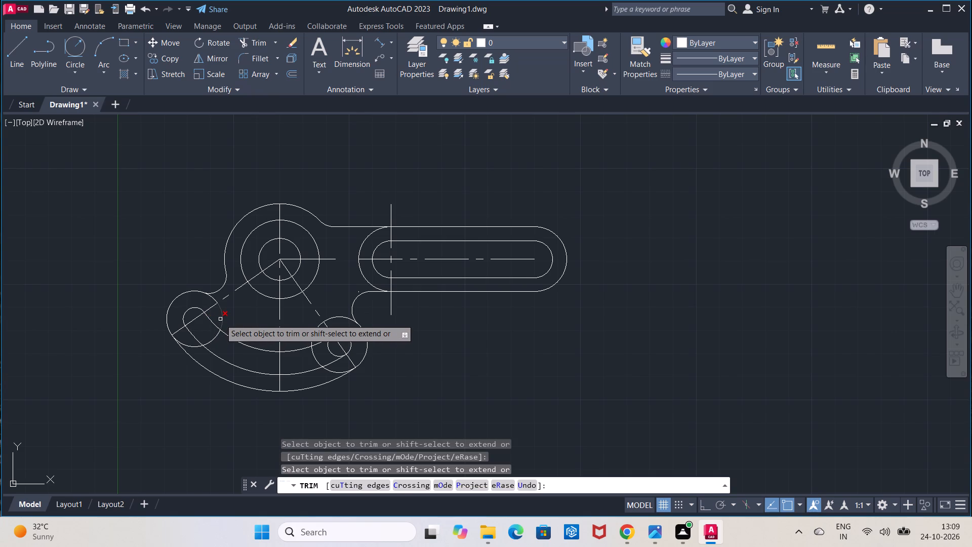
pyautogui.click(220, 319)
pyautogui.click(213, 299)
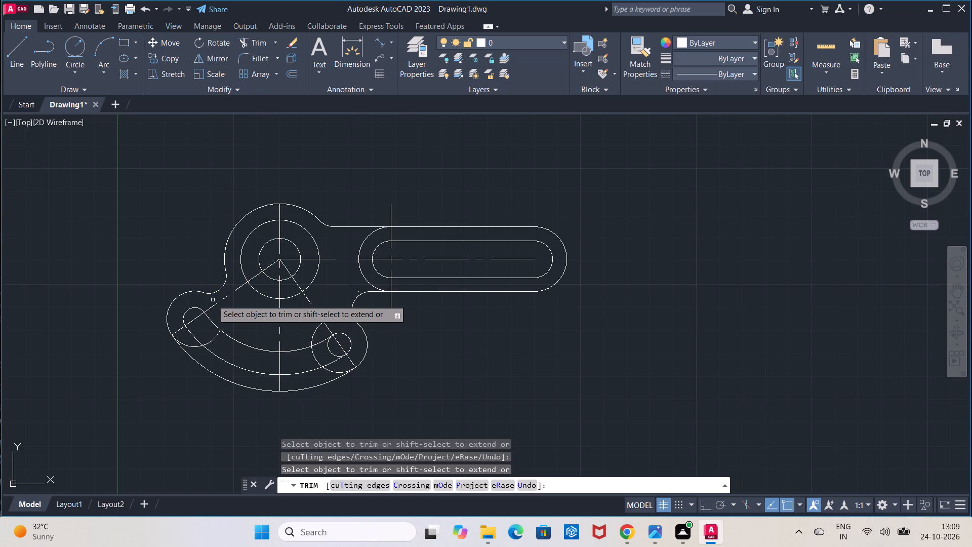
pyautogui.click(211, 339)
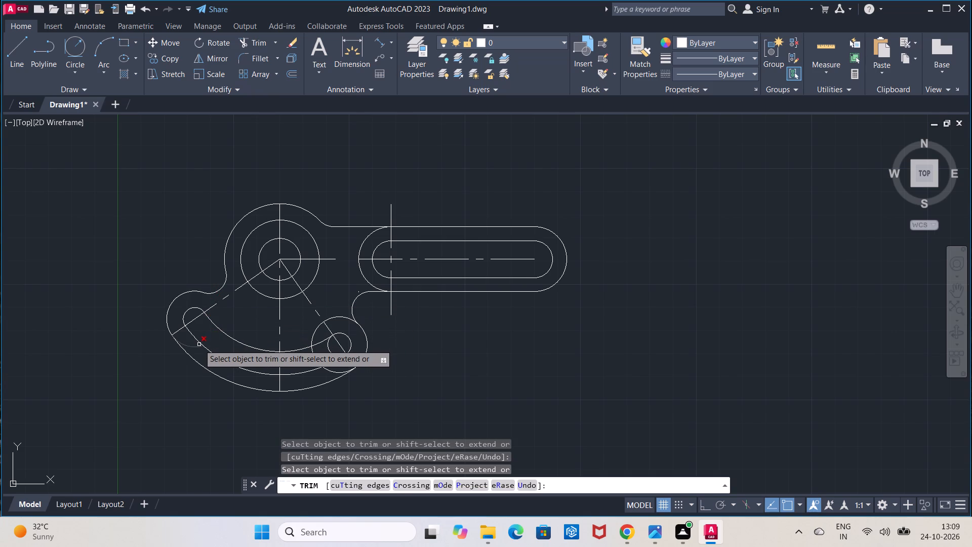
pyautogui.click(199, 344)
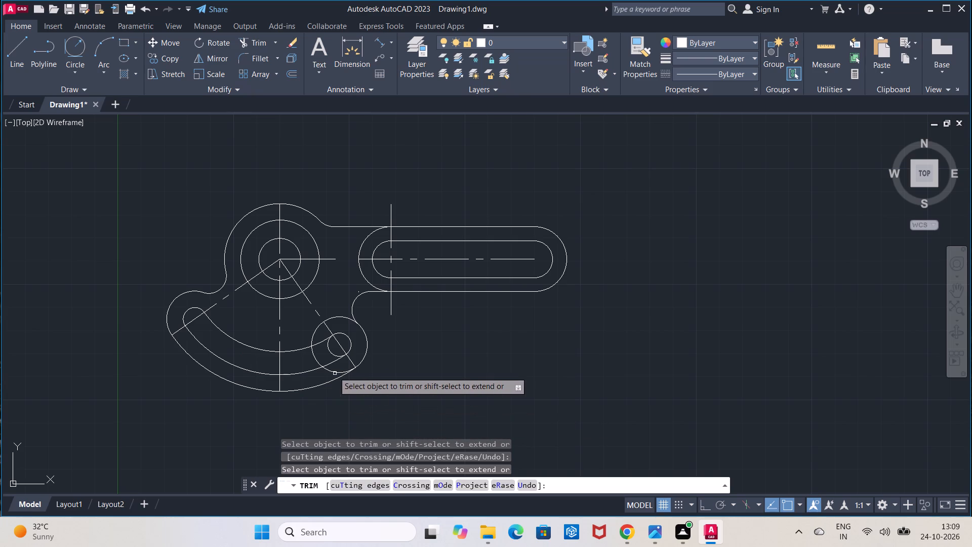
# Trim the lower-right boss circle inside the outline and the inner side of its hole to open the curved slot's other end.
pyautogui.click(335, 319)
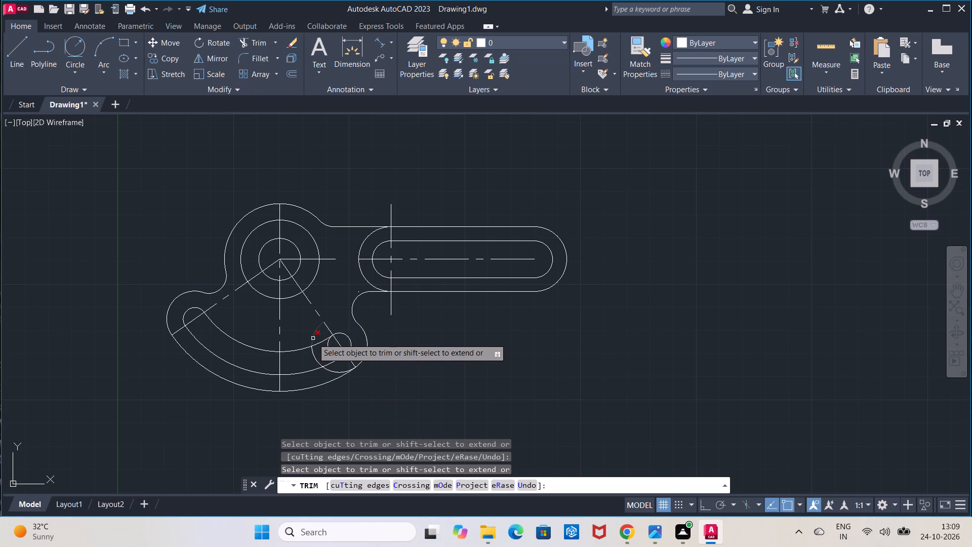
pyautogui.click(313, 338)
pyautogui.click(317, 360)
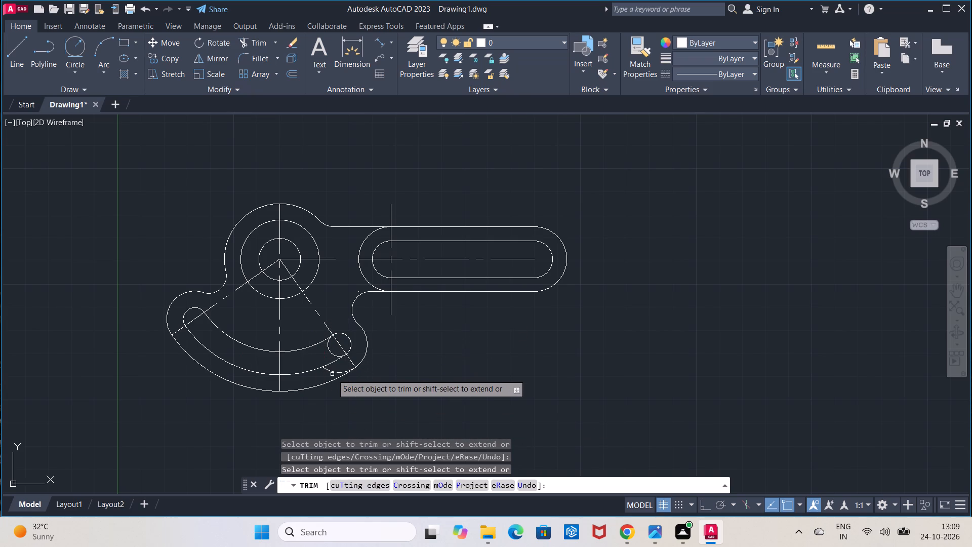
pyautogui.click(335, 372)
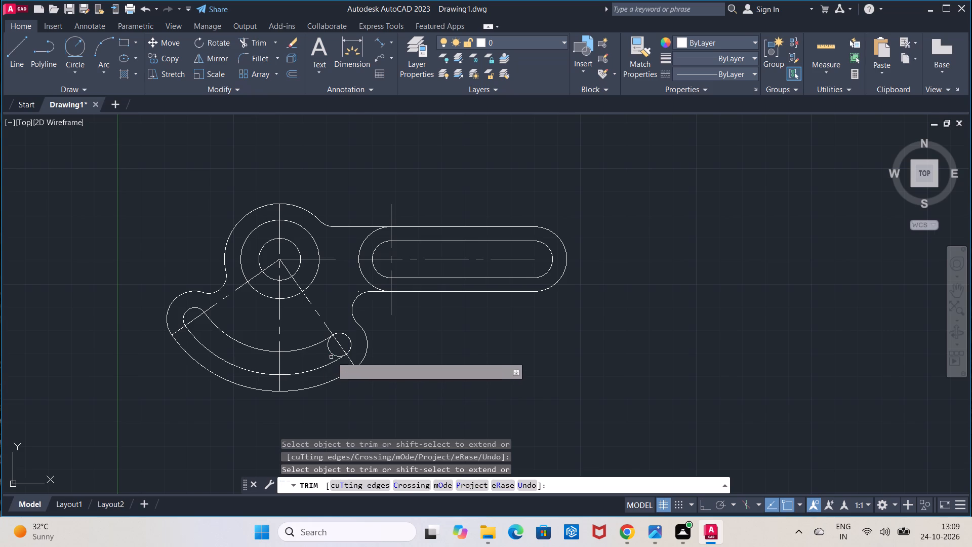
pyautogui.click(333, 355)
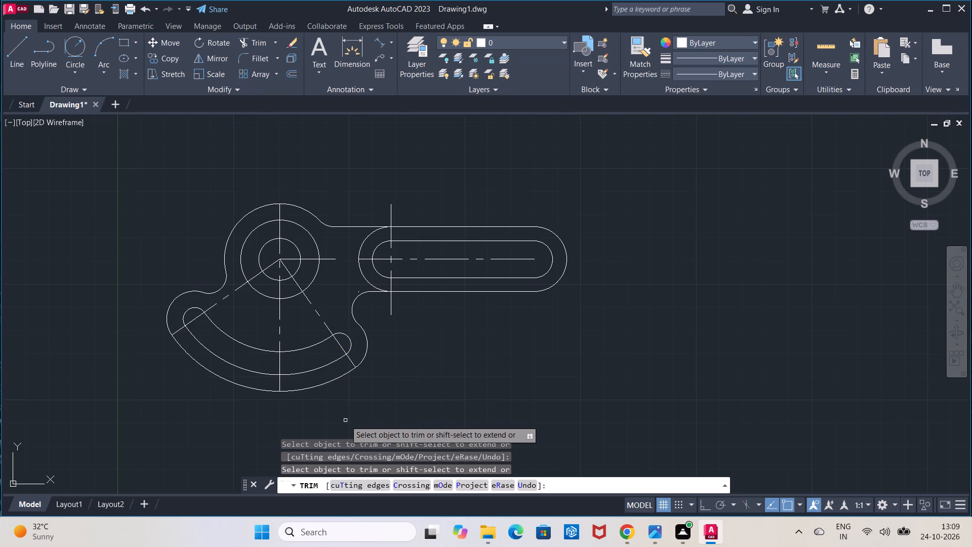
pyautogui.press('Escape')
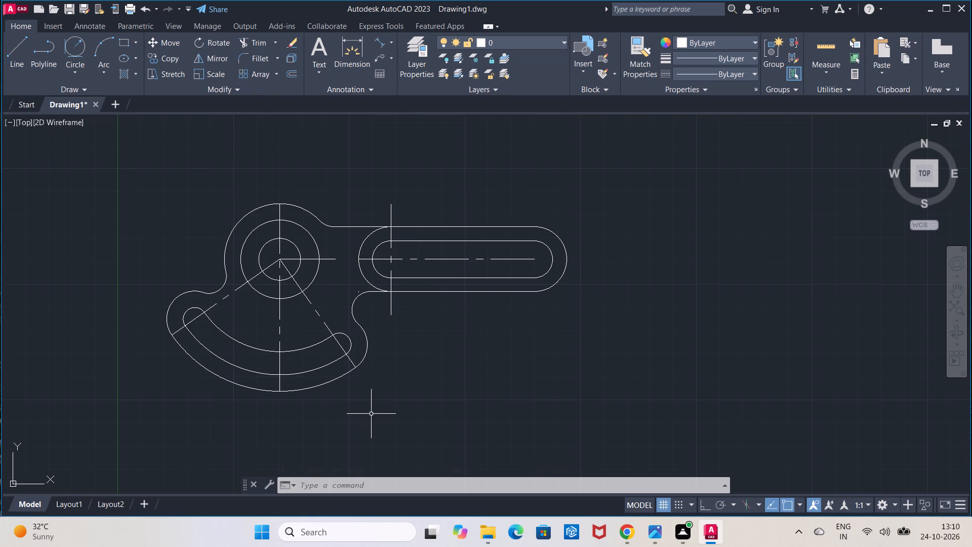
pyautogui.press('Escape')
# Offset the hub's vertical centre line 84 toward the slotted arm.
pyautogui.click(289, 71)
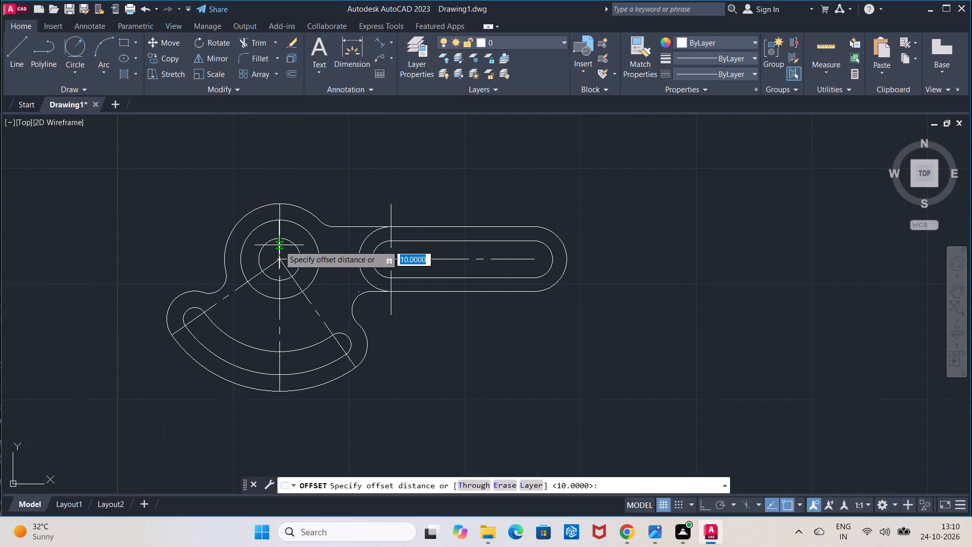
pyautogui.click(279, 245)
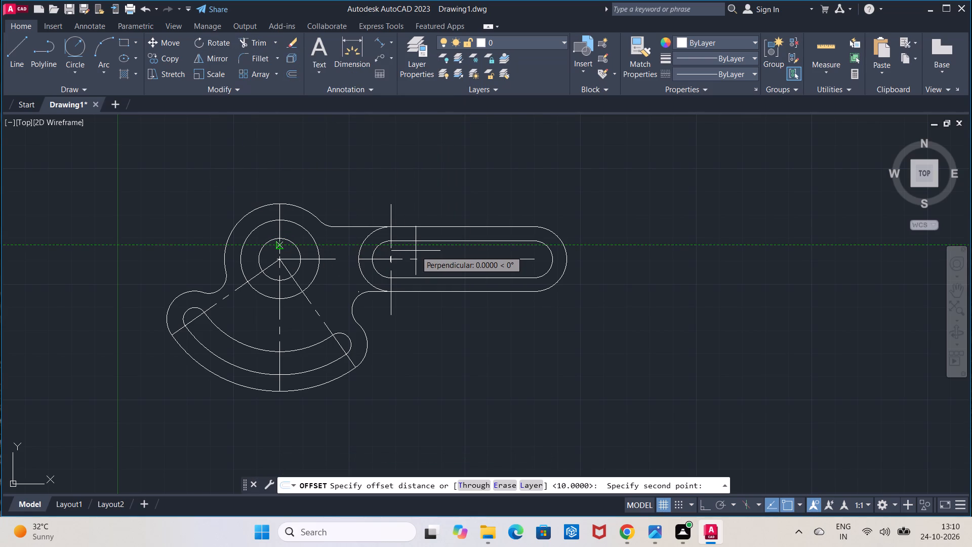
pyautogui.press('8')
pyautogui.press('4')
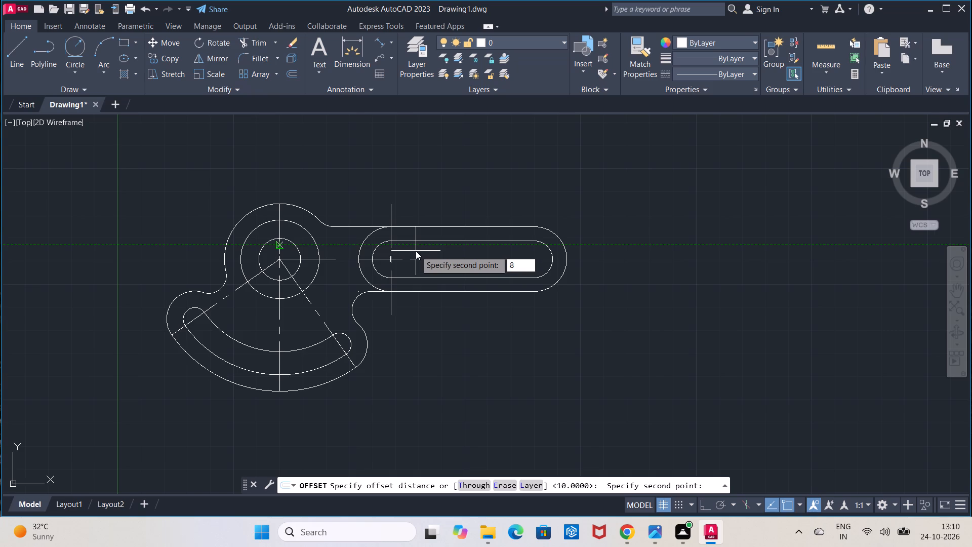
pyautogui.press('Return')
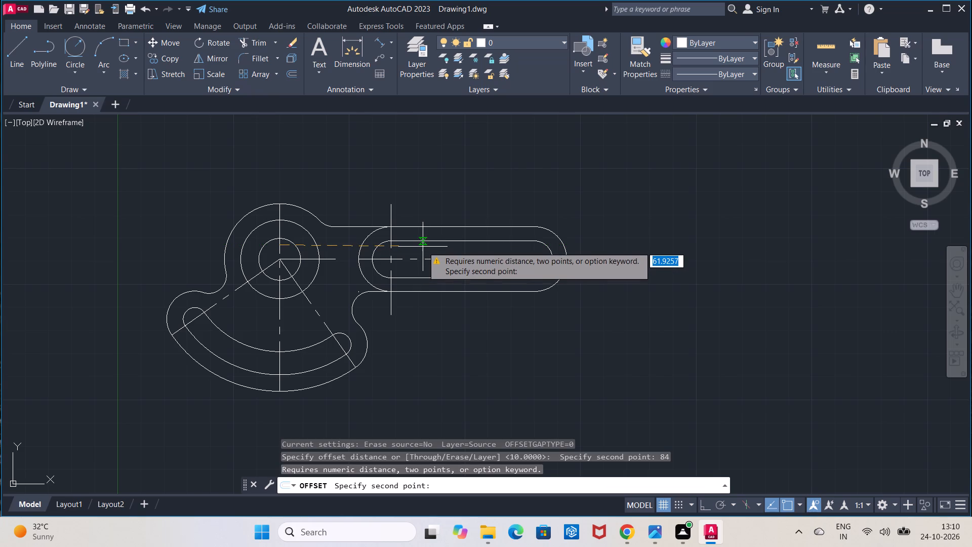
pyautogui.press('8')
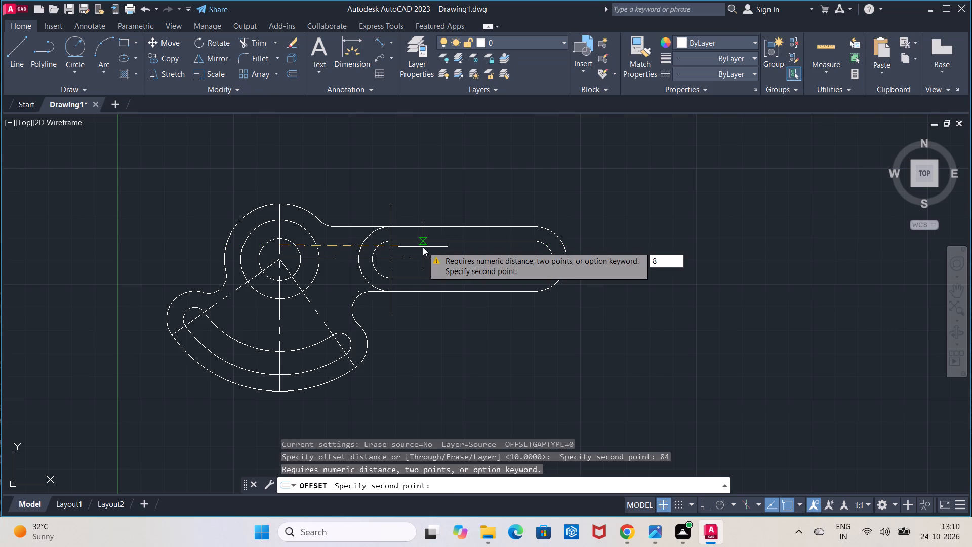
pyautogui.press('4')
pyautogui.press('Return')
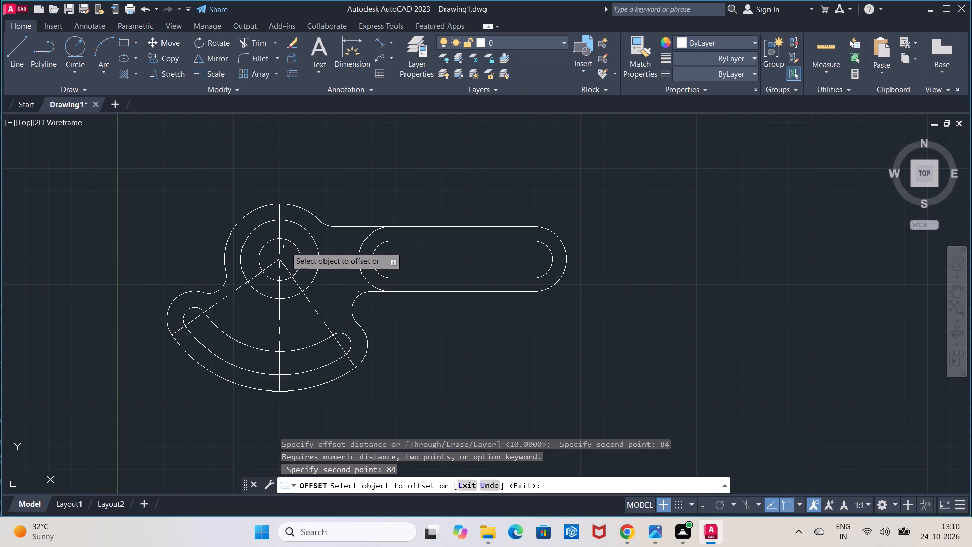
pyautogui.click(280, 249)
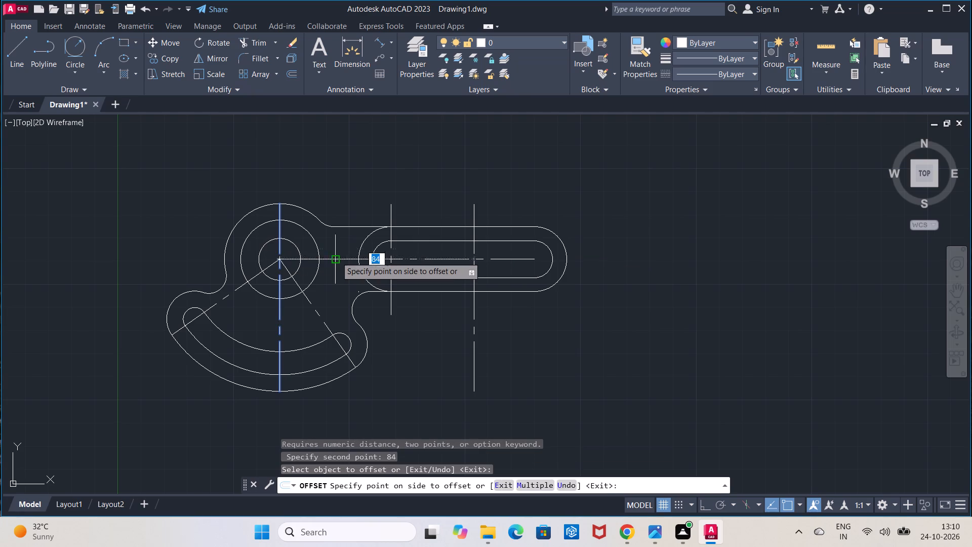
pyautogui.click(344, 257)
pyautogui.press('Escape')
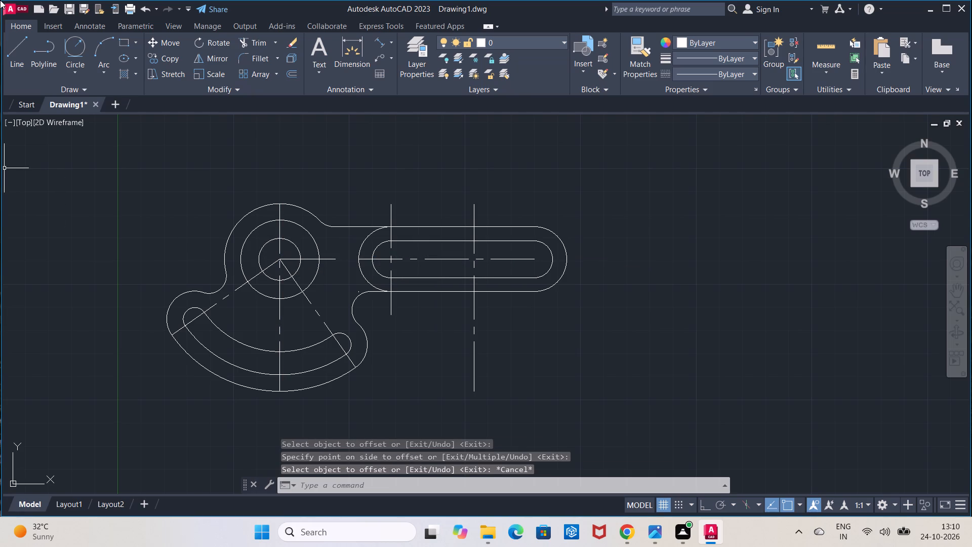
# With linetype ByLayer, draw a line from the lower-right radial line's outer end to the offset line's crossing with the arm's lower edge.
pyautogui.click(714, 70)
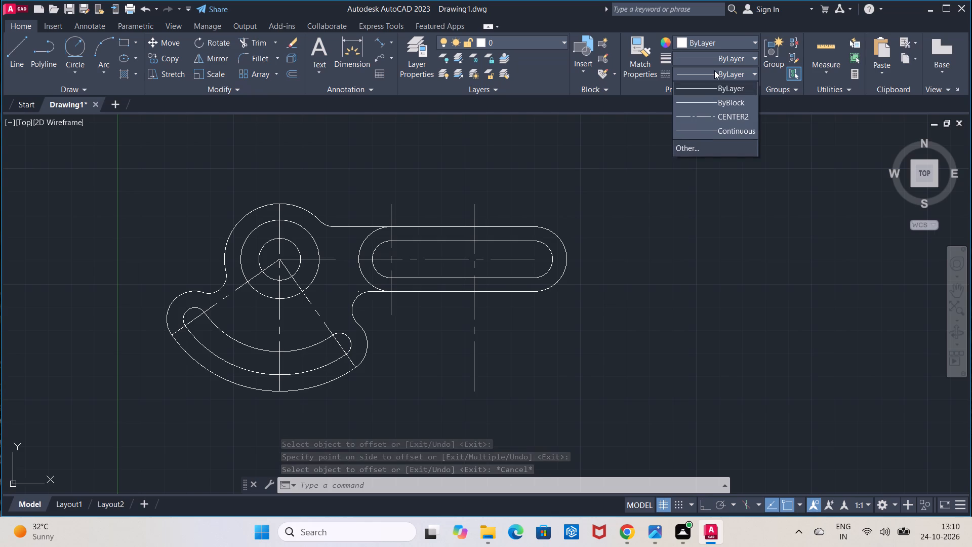
pyautogui.click(722, 95)
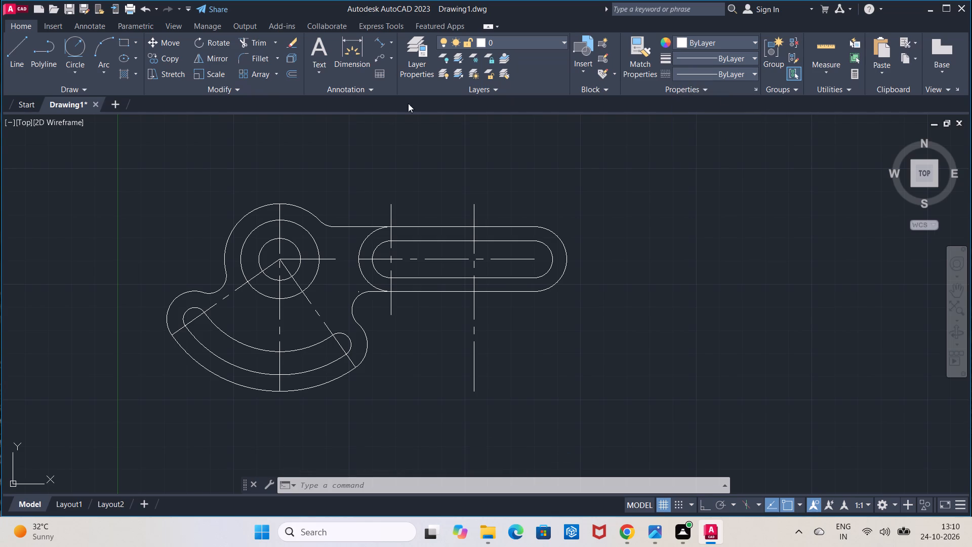
pyautogui.click(15, 54)
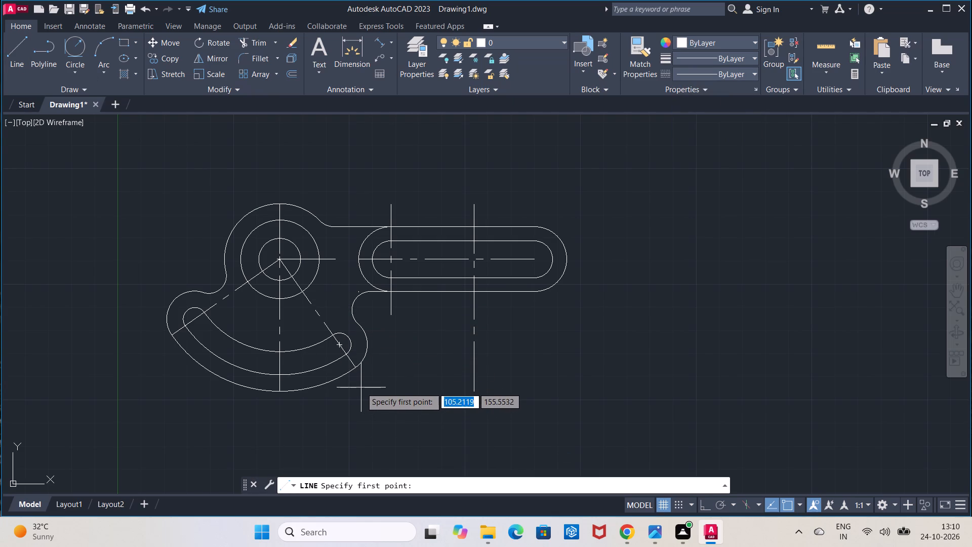
pyautogui.click(356, 370)
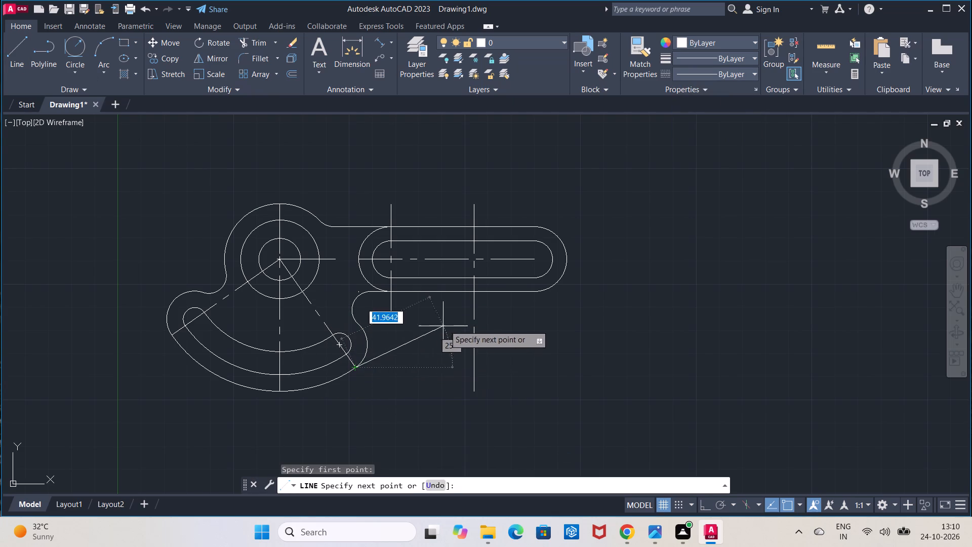
pyautogui.click(473, 289)
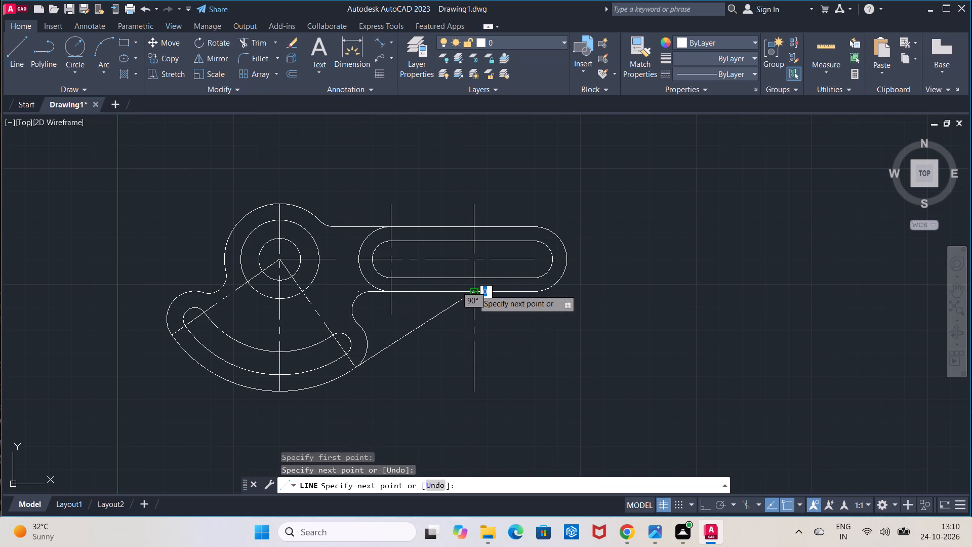
pyautogui.press('Escape')
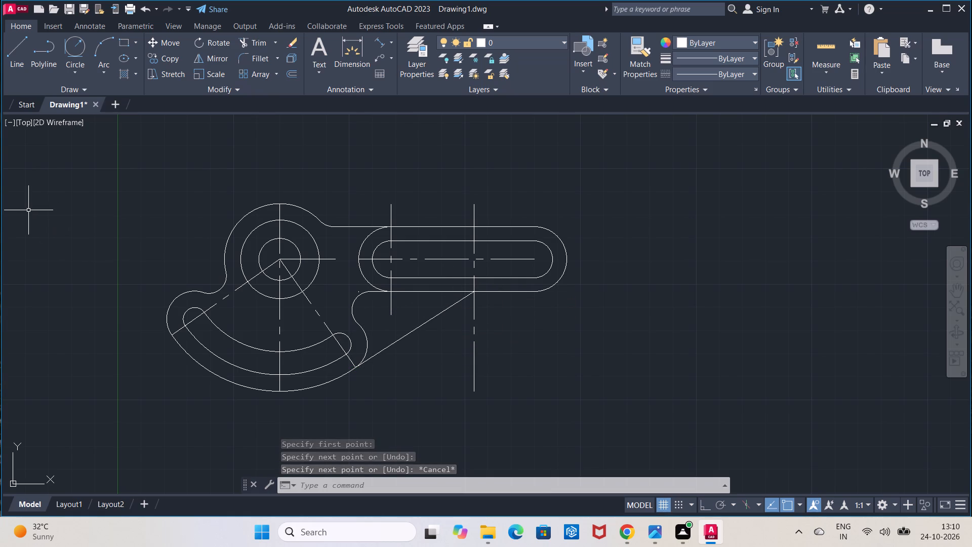
# Erase the vertical line at the slot's hub-side end and the vertical centre line offset 84 from the hub.
pyautogui.click(296, 45)
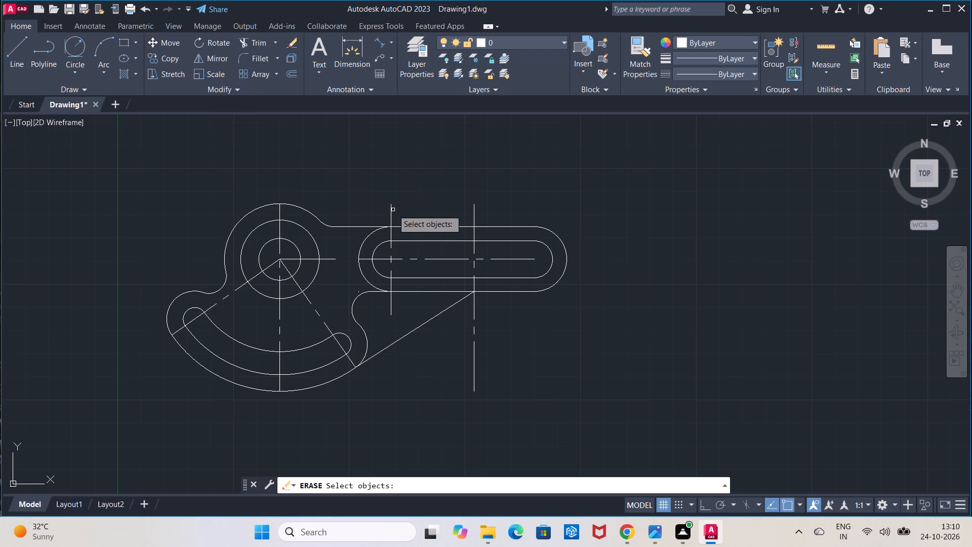
pyautogui.click(392, 211)
pyautogui.press('Return')
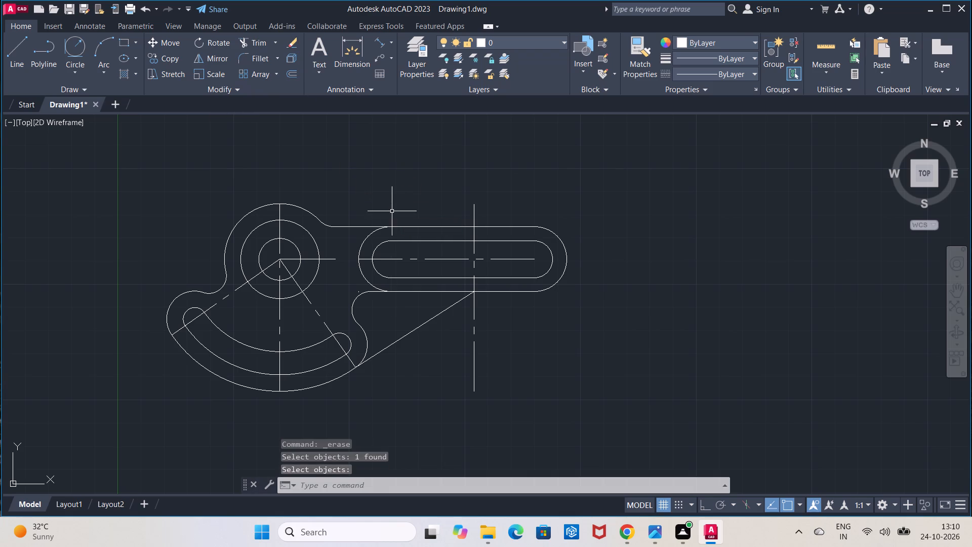
pyautogui.click(291, 39)
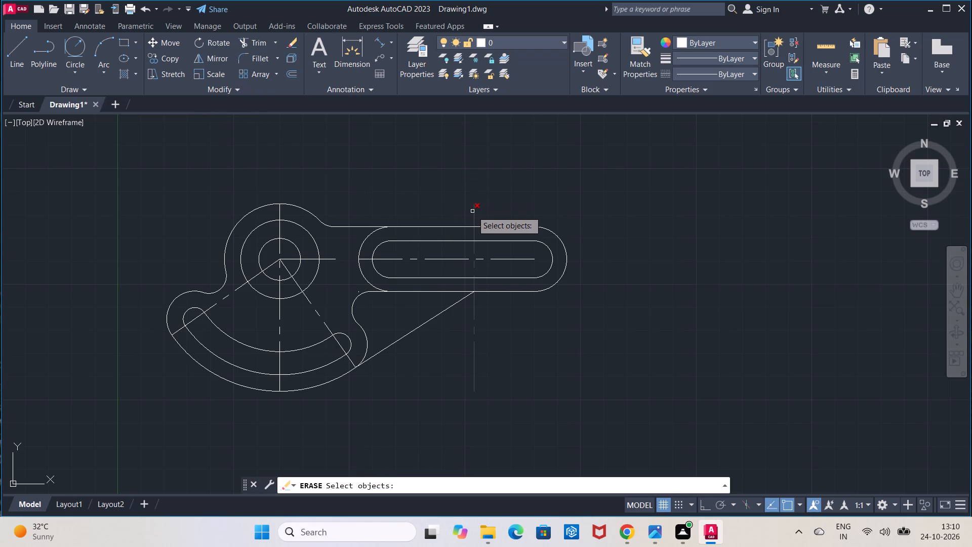
pyautogui.click(472, 211)
pyautogui.press('Return')
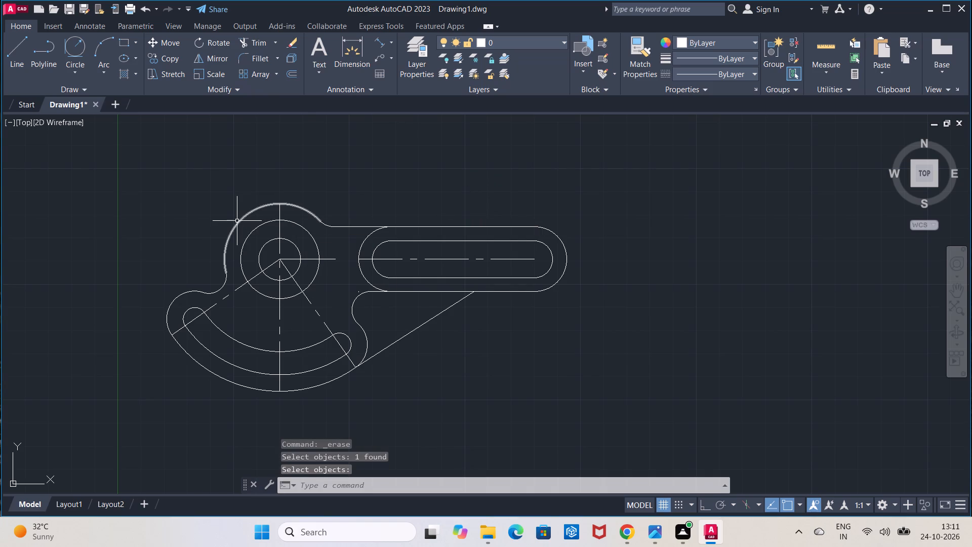
# Select the whole rocker arm drawing and join its objects into polylines.
pyautogui.scroll(-1, 236, 221)
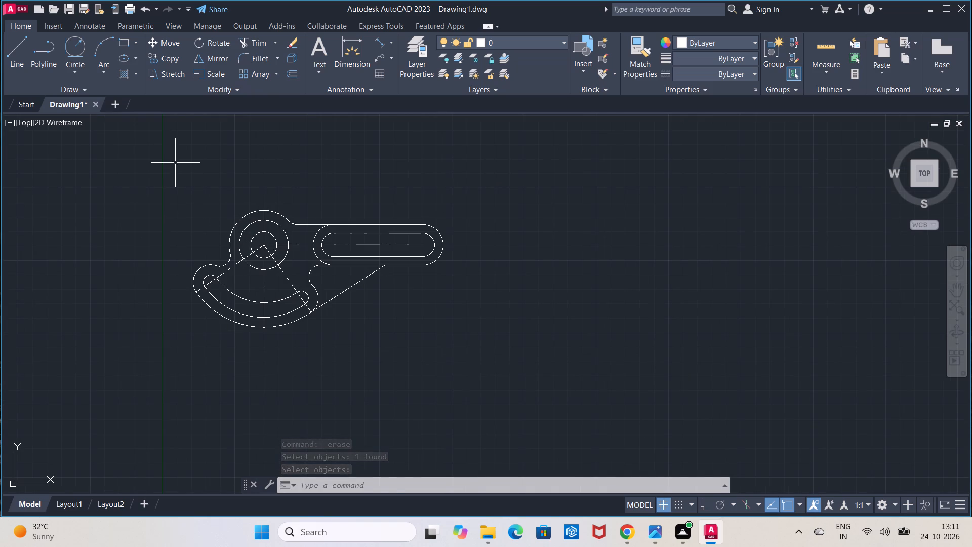
pyautogui.click(172, 158)
pyautogui.click(465, 348)
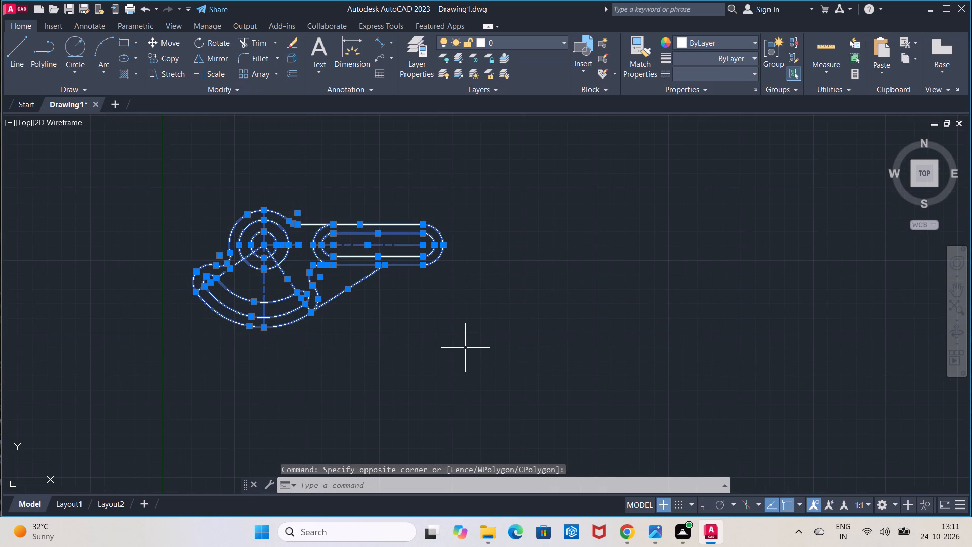
pyautogui.write('joi')
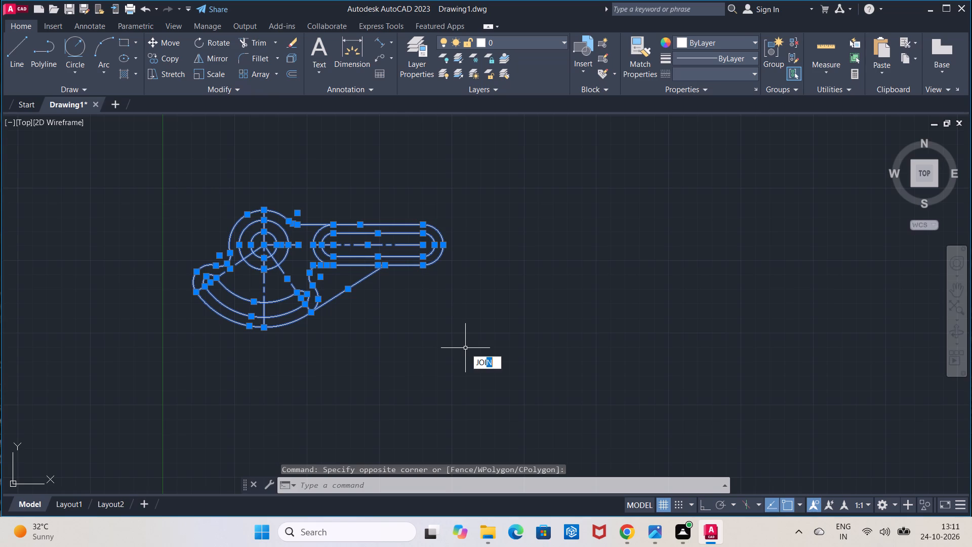
pyautogui.click(489, 371)
# Set the joined outer outline's linetype to ByLayer.
pyautogui.scroll(1, 320, 290)
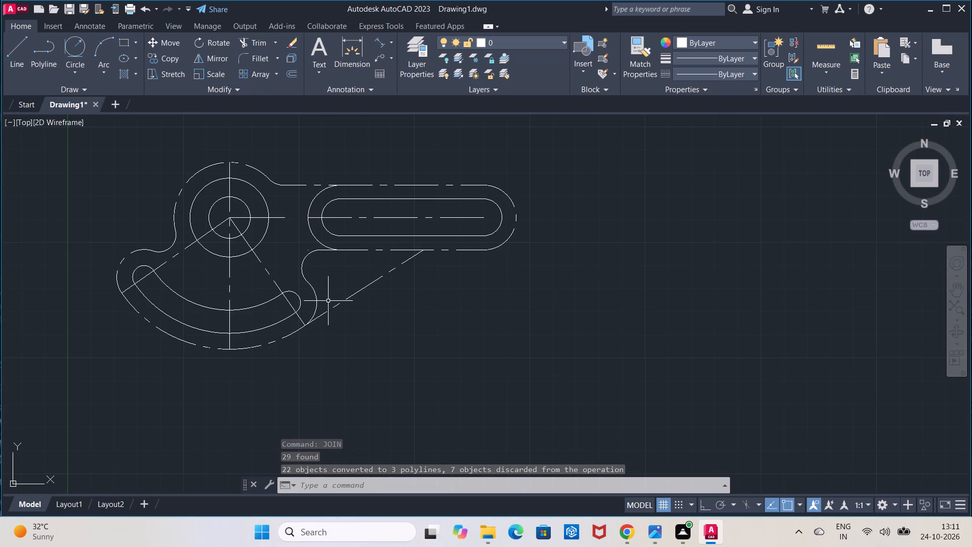
pyautogui.click(333, 308)
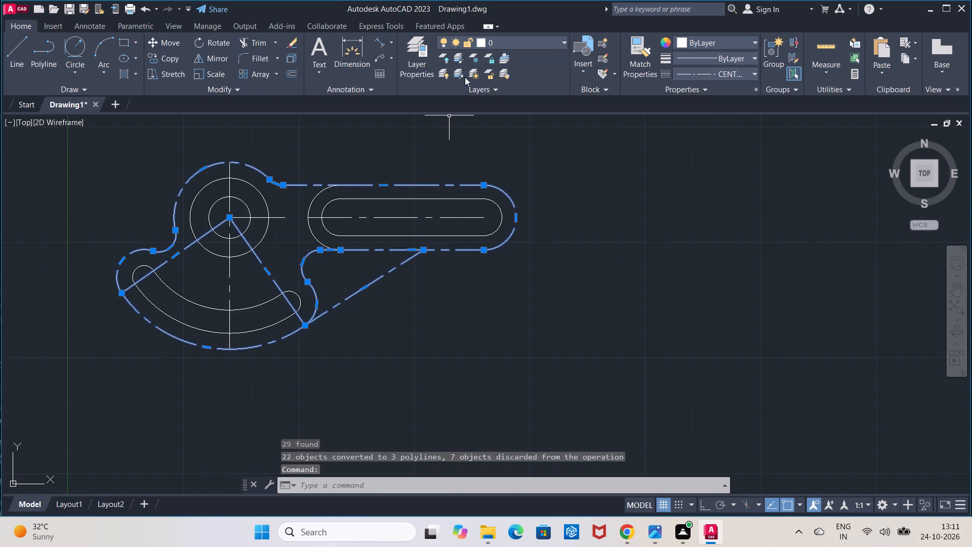
pyautogui.click(684, 74)
pyautogui.click(690, 85)
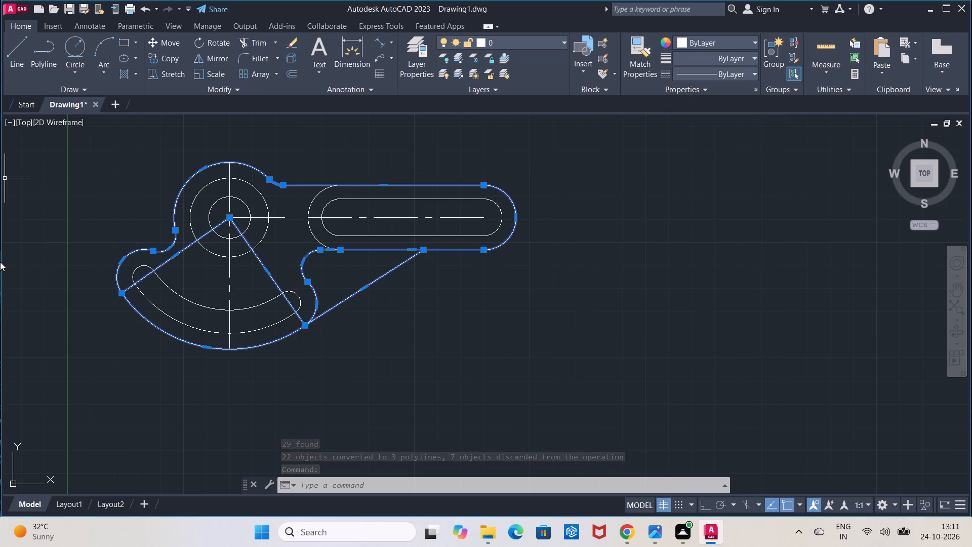
# Add an aligned dimension from the hub centre to the slot's hub-side arc centre, placed above the part.
pyautogui.press('Escape')
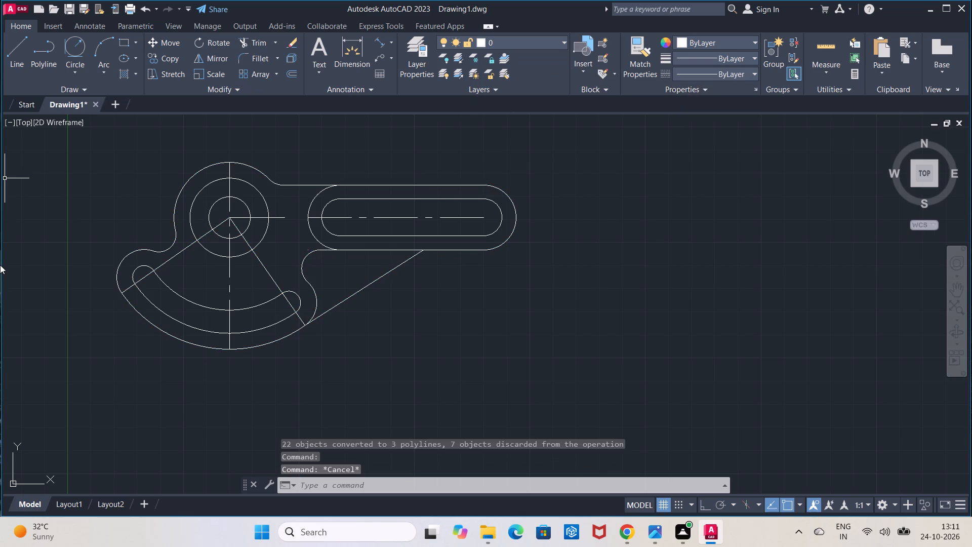
pyautogui.moveTo(123, 284); pyautogui.dragTo(168, 350, button='middle')
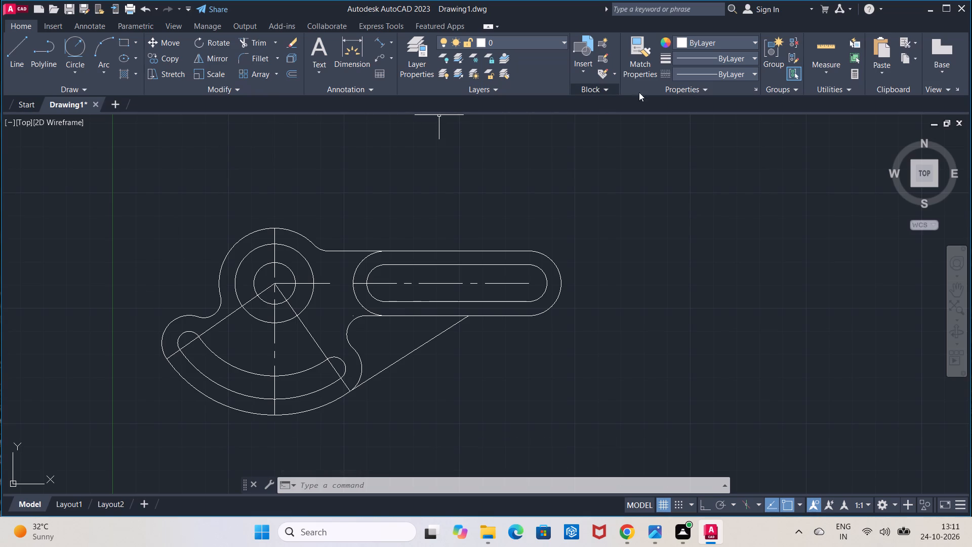
pyautogui.click(378, 43)
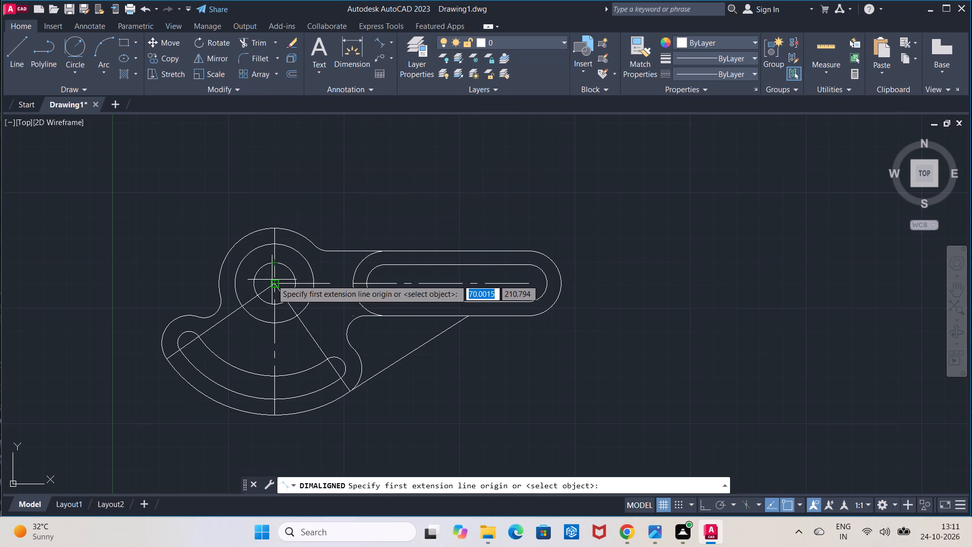
pyautogui.click(272, 285)
pyautogui.click(385, 282)
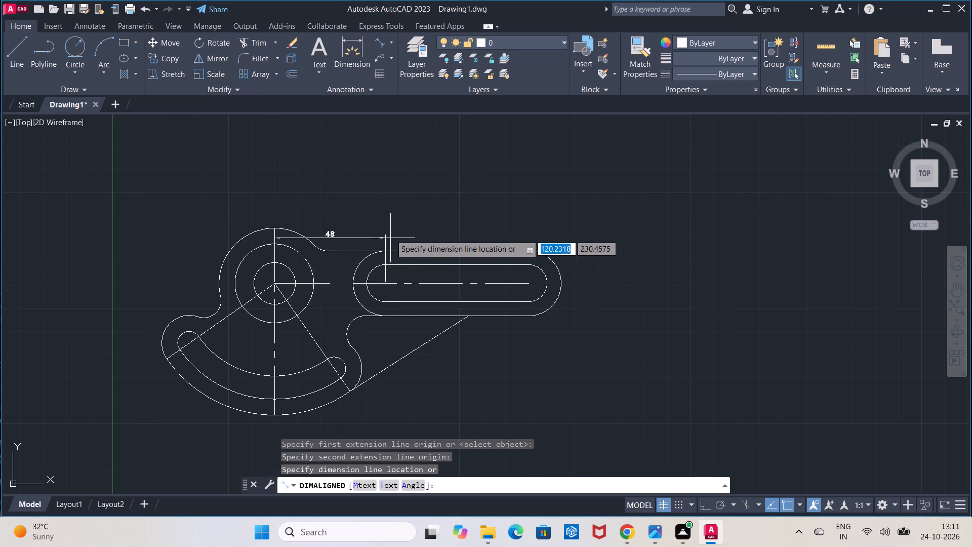
pyautogui.click(392, 160)
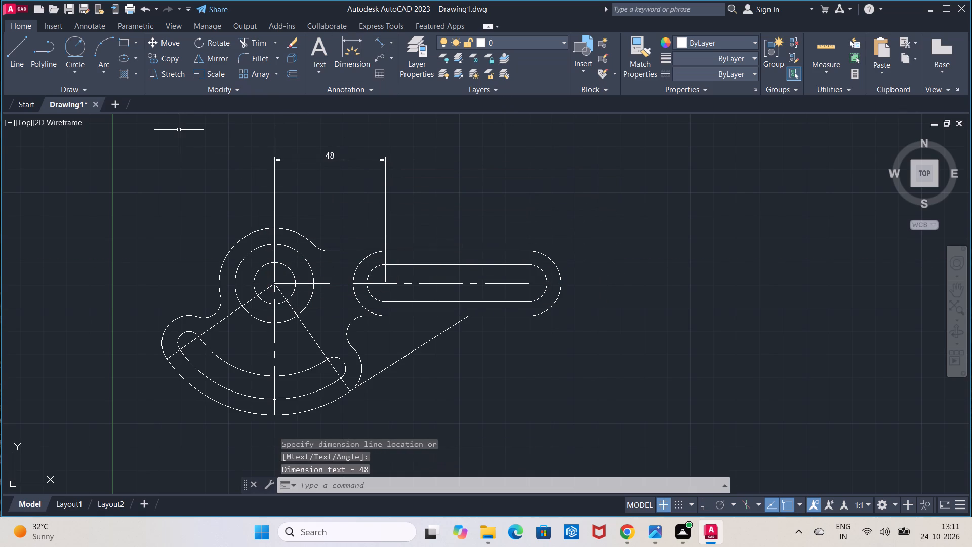
# Add a linear dimension between the two arc centres of the straight slot, in line with the first dimension.
pyautogui.click(392, 42)
pyautogui.click(394, 69)
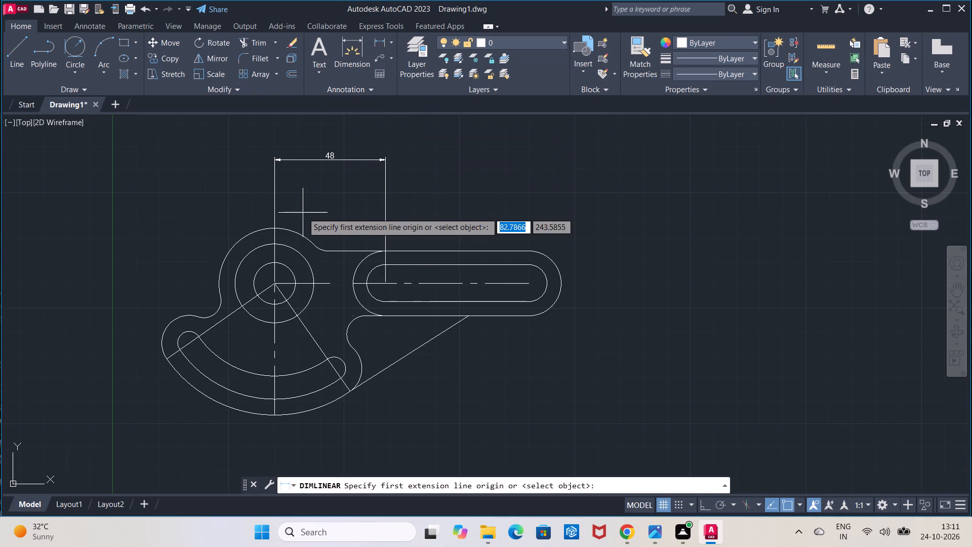
pyautogui.click(386, 286)
pyautogui.click(533, 284)
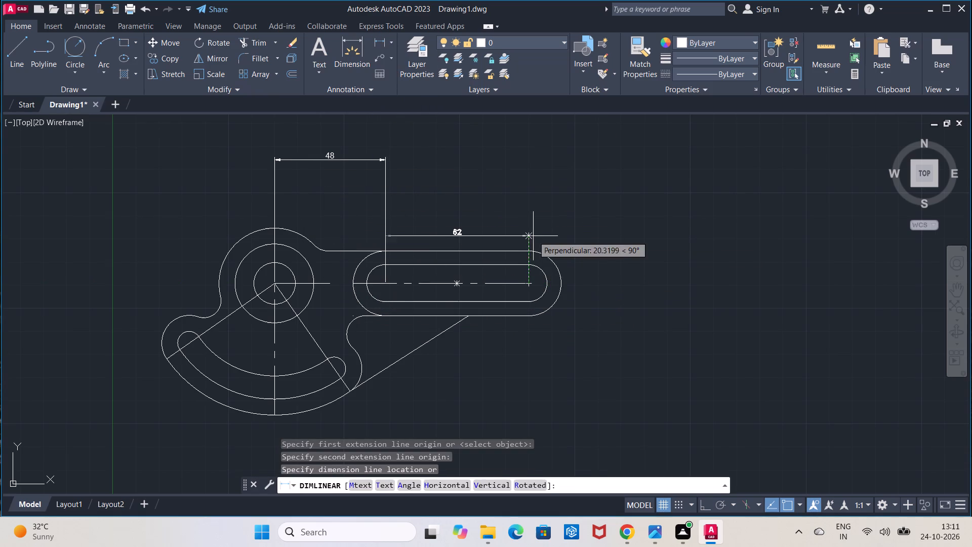
pyautogui.click(521, 160)
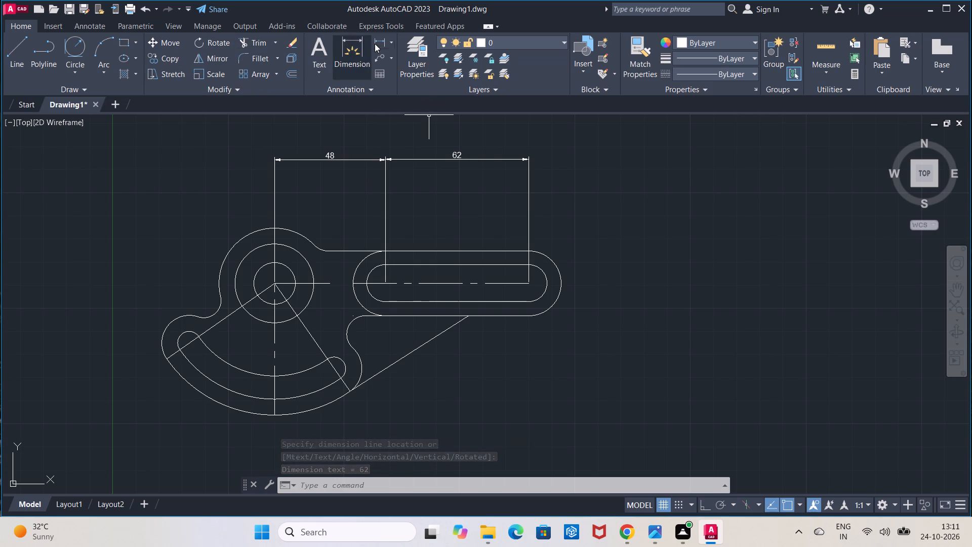
# Add a horizontal linear dimension below the part, from the hub centre to the sloped line's end on the arm's lower edge.
pyautogui.moveTo(376, 44); pyautogui.dragTo(385, 47)
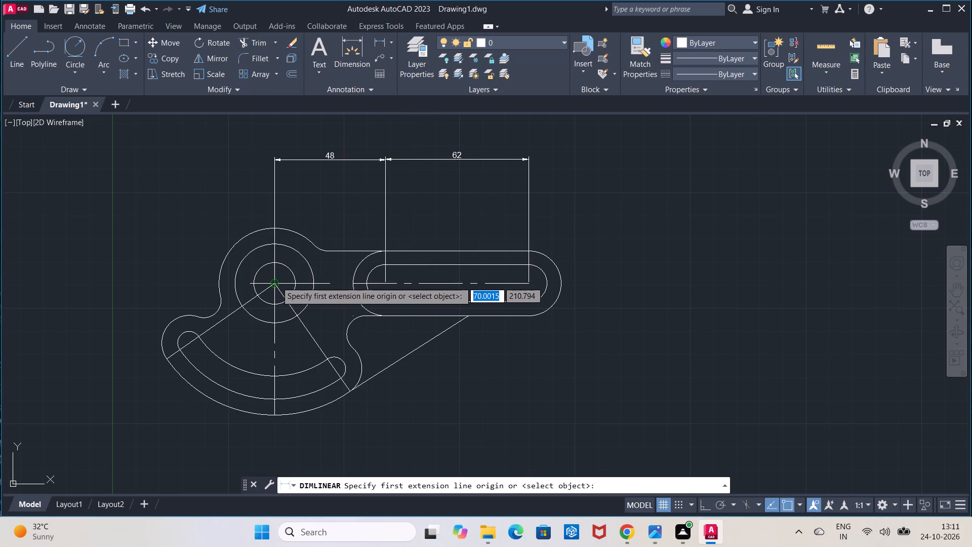
pyautogui.click(276, 282)
pyautogui.click(468, 315)
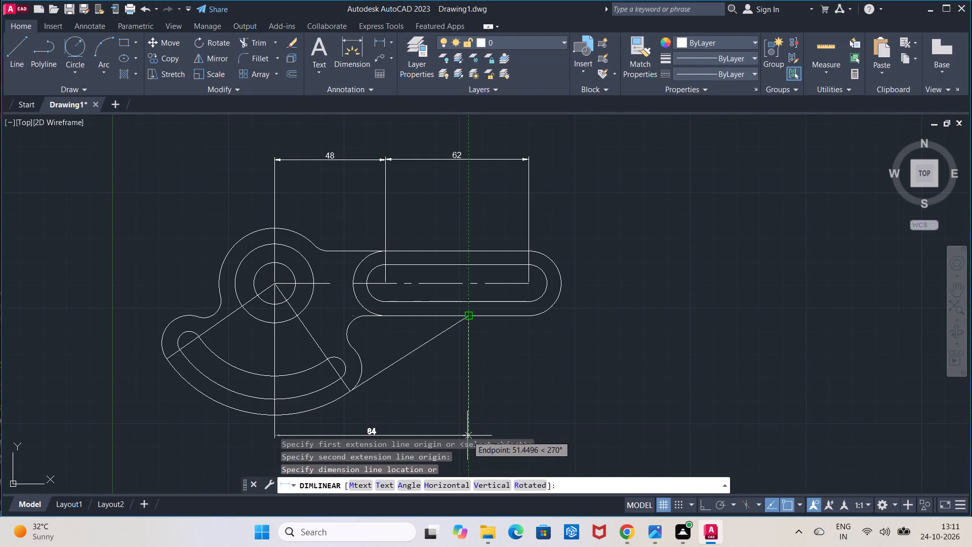
pyautogui.moveTo(467, 436); pyautogui.dragTo(467, 336, button='middle')
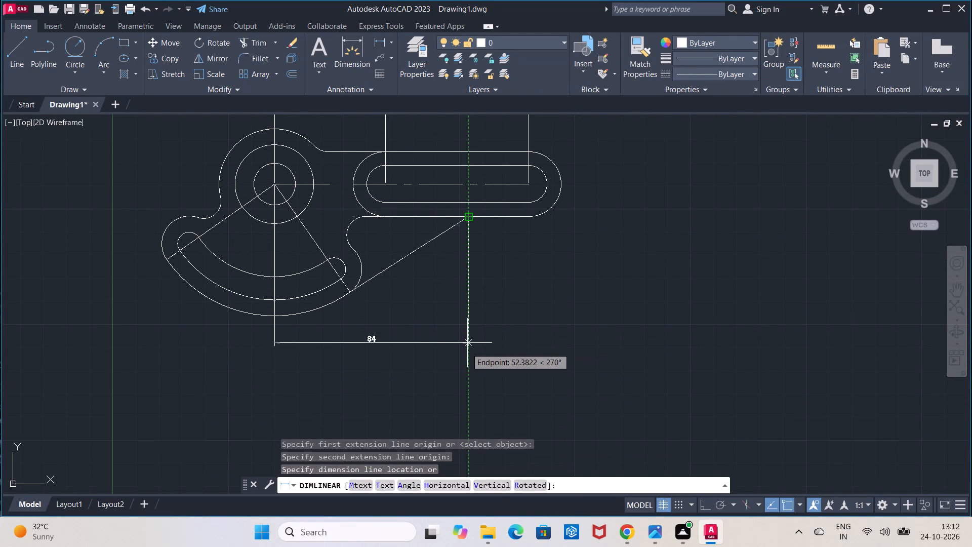
pyautogui.click(466, 374)
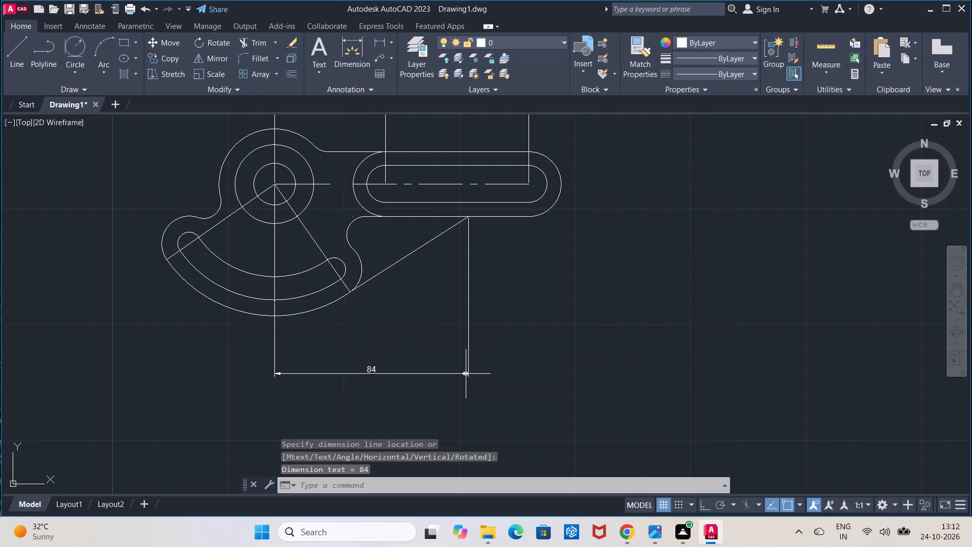
# Add radius dimensions to the arm's rounded outer end and the slot's outer end arc, placed beyond the arm's free end.
pyautogui.moveTo(488, 269); pyautogui.dragTo(479, 335, button='middle')
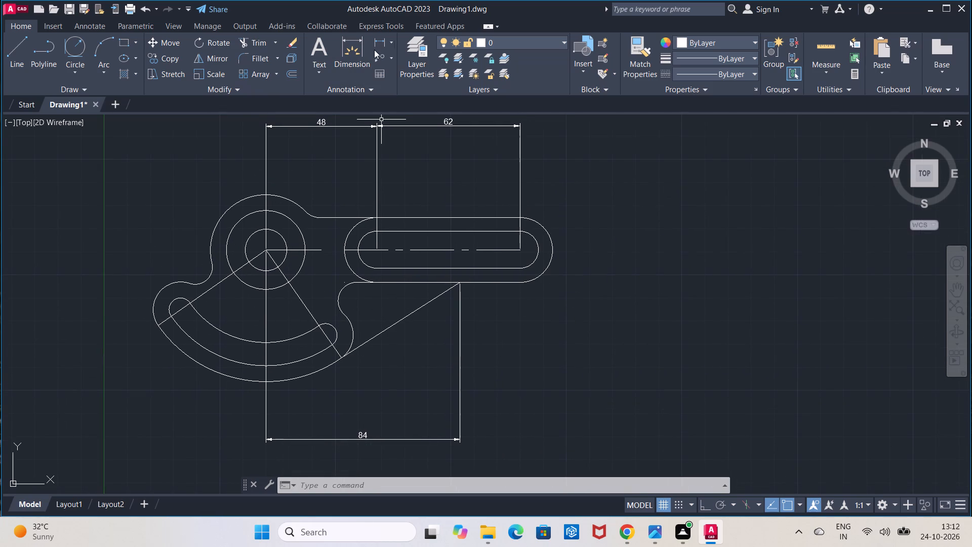
pyautogui.click(392, 42)
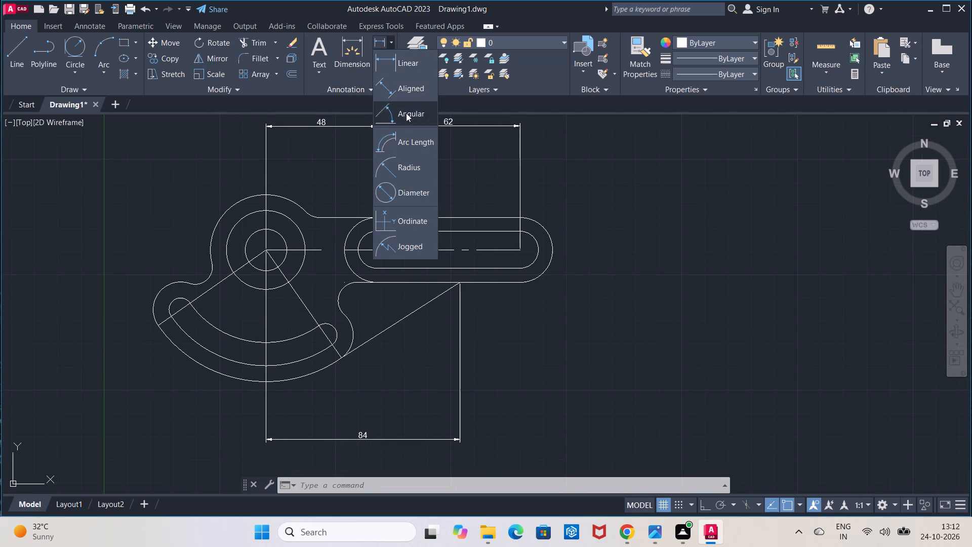
pyautogui.click(408, 168)
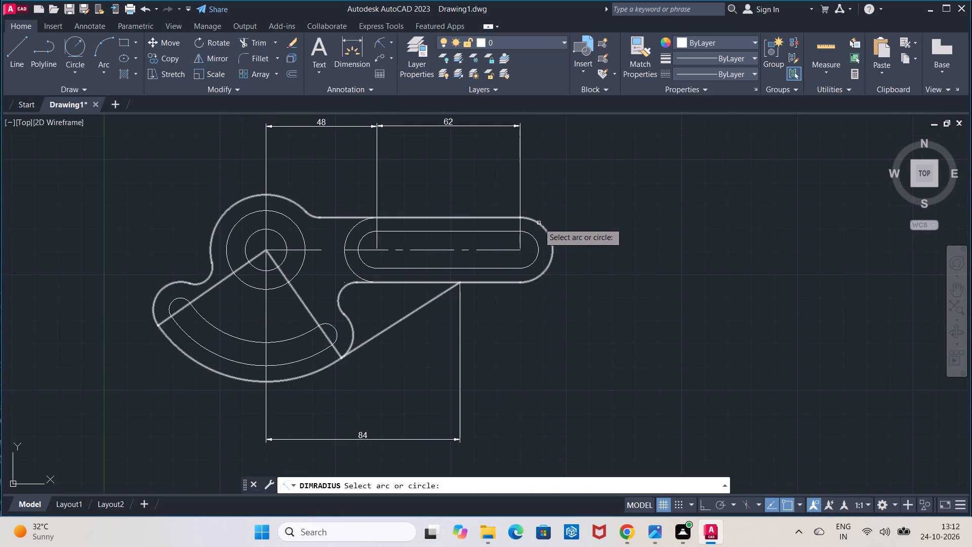
pyautogui.click(539, 223)
pyautogui.click(571, 207)
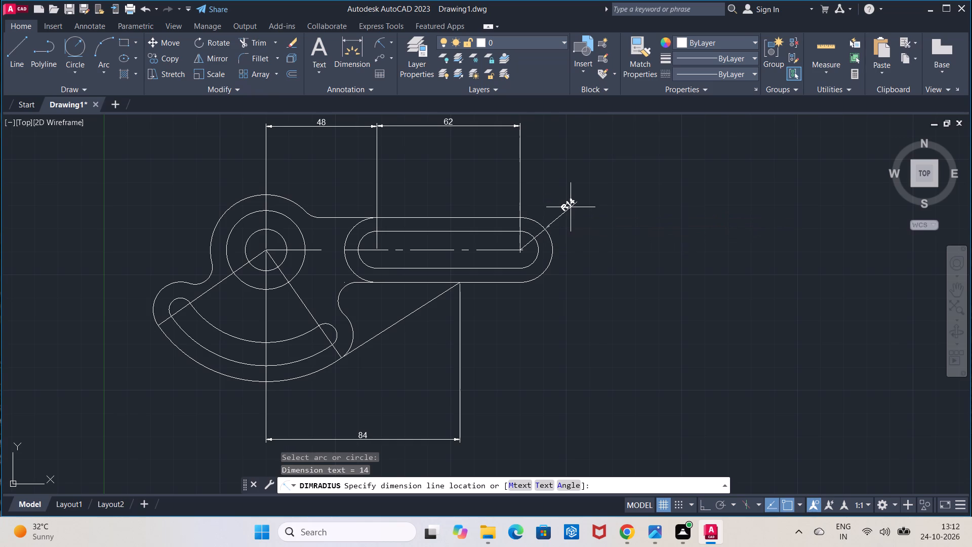
pyautogui.click(383, 46)
pyautogui.click(537, 258)
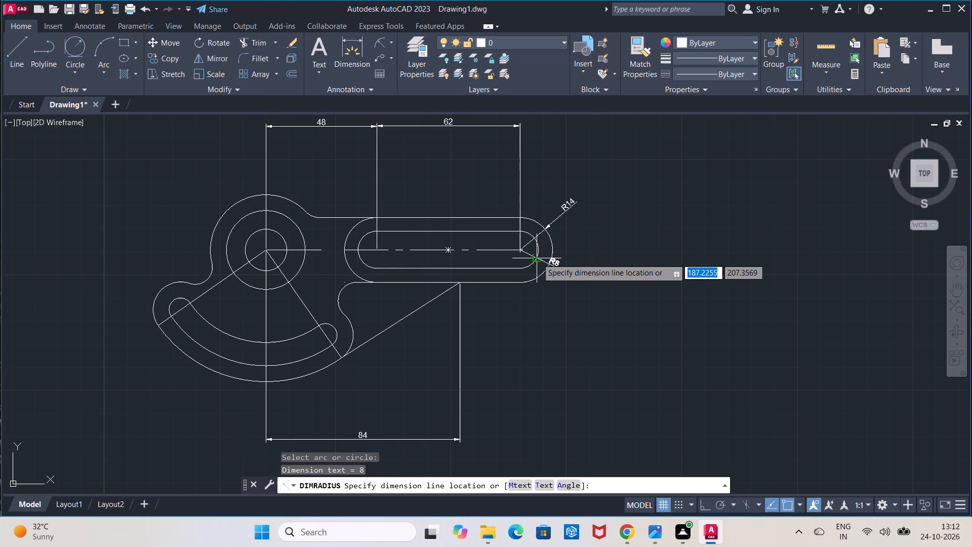
pyautogui.click(577, 283)
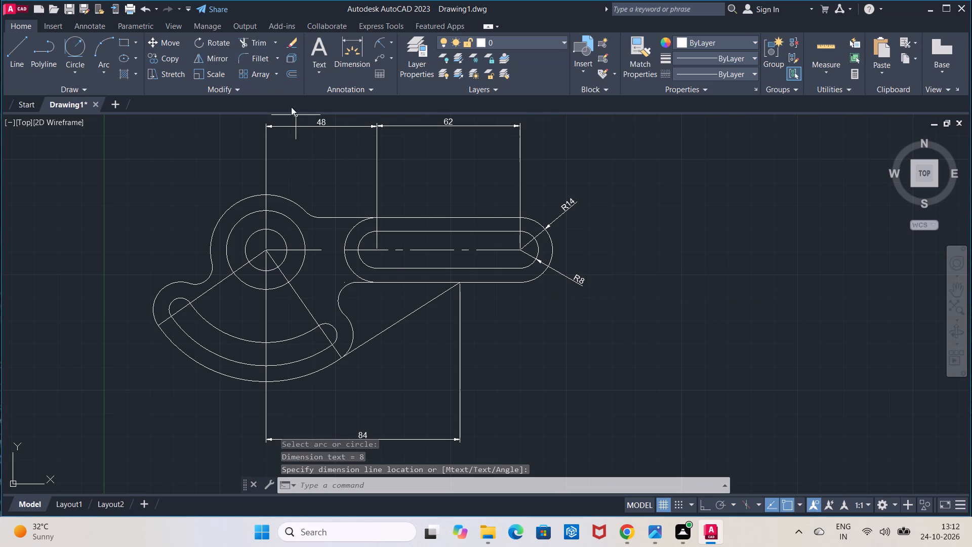
# Add a radius dimension to the fillet between the hub's outer arc and the arm's upper edge.
pyautogui.moveTo(380, 48); pyautogui.dragTo(372, 69)
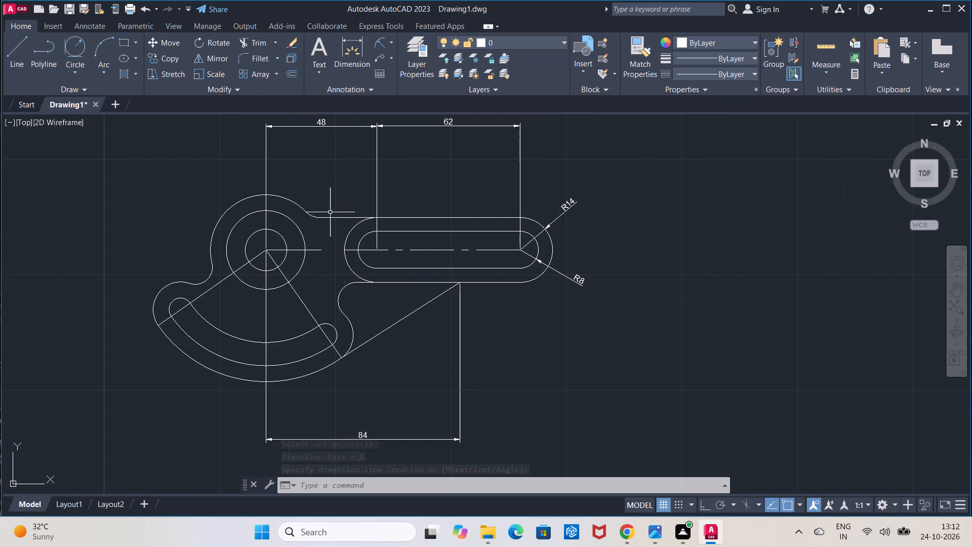
pyautogui.click(381, 45)
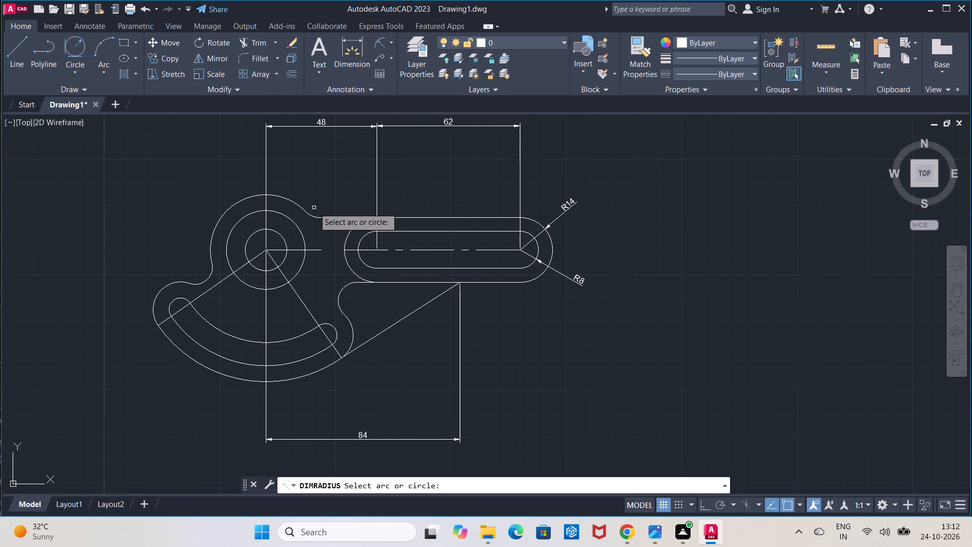
pyautogui.click(314, 214)
pyautogui.click(311, 216)
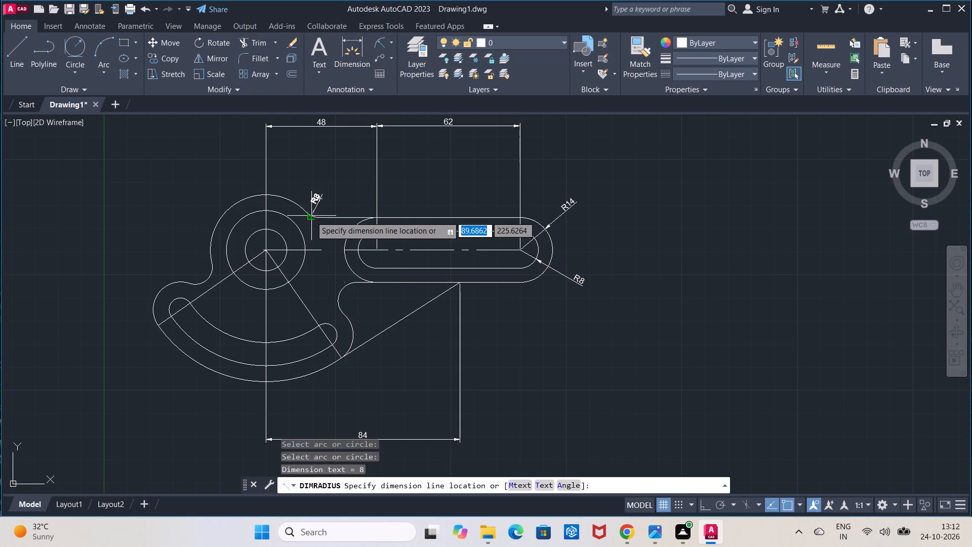
pyautogui.click(332, 186)
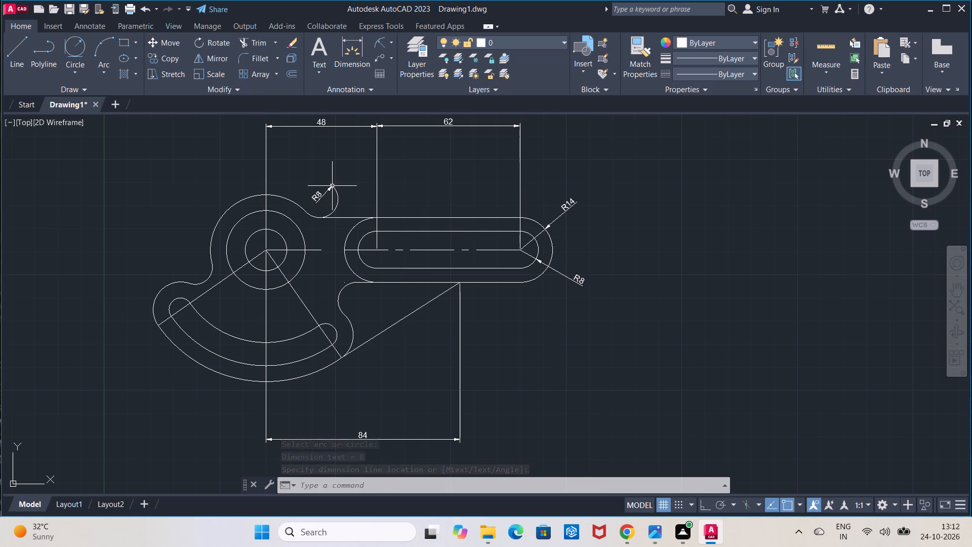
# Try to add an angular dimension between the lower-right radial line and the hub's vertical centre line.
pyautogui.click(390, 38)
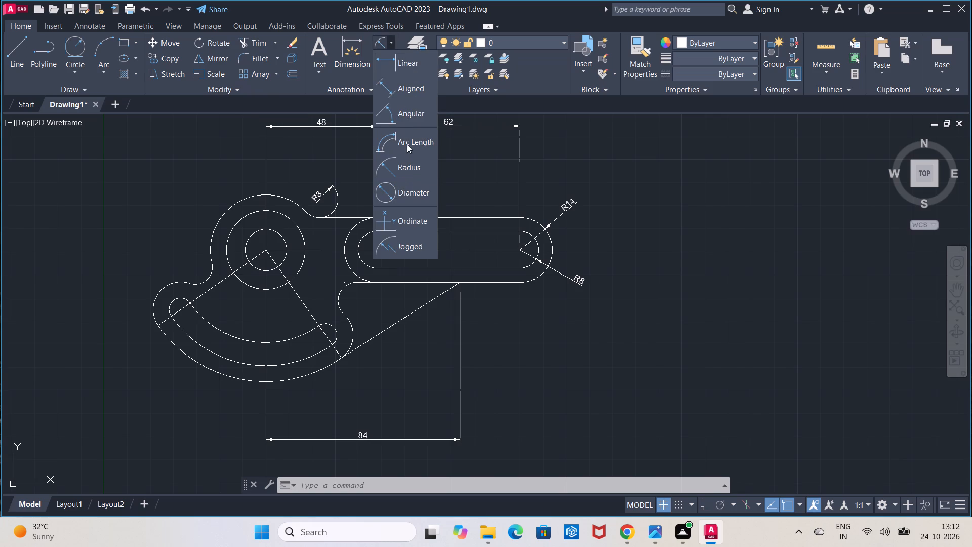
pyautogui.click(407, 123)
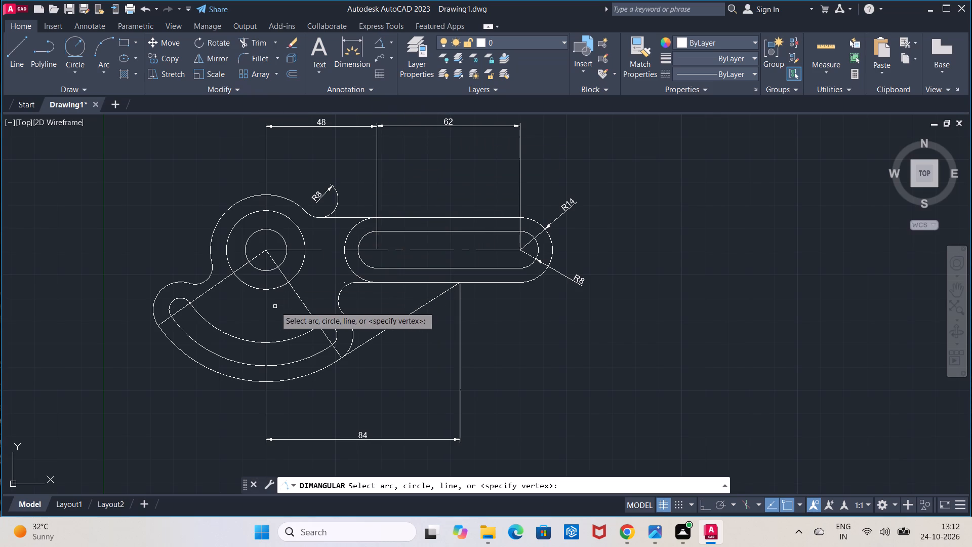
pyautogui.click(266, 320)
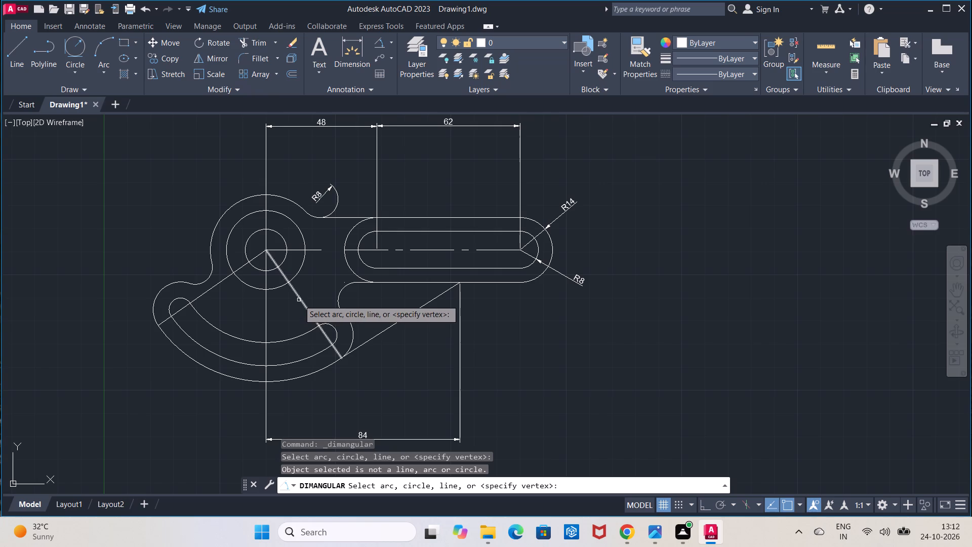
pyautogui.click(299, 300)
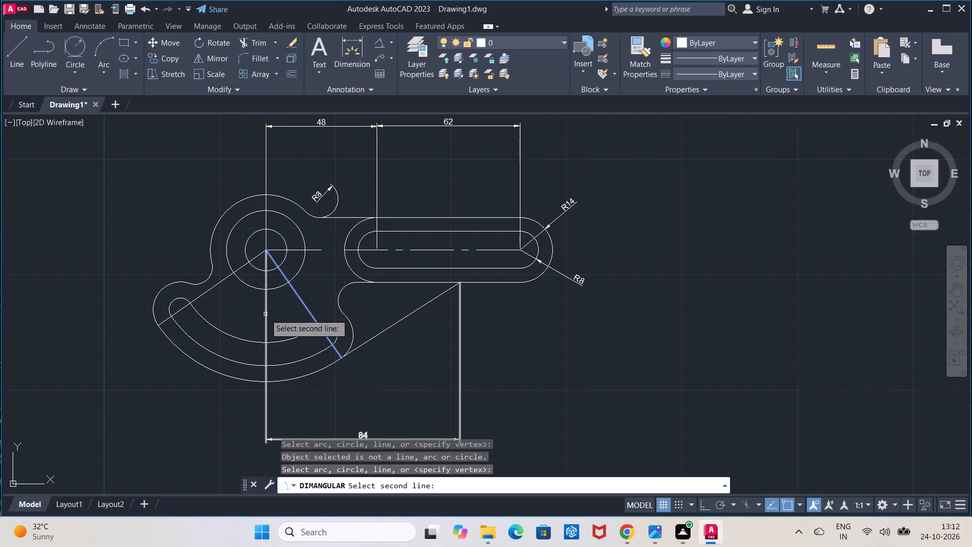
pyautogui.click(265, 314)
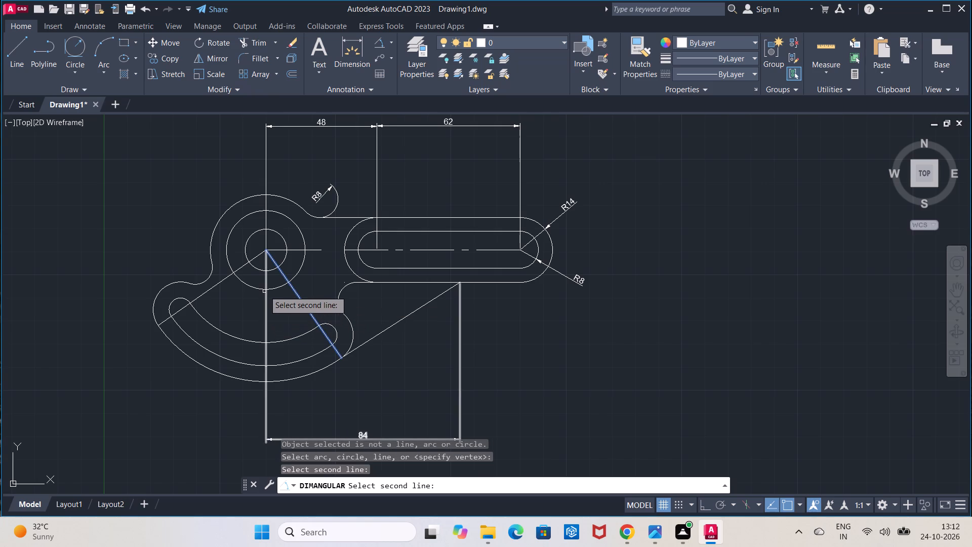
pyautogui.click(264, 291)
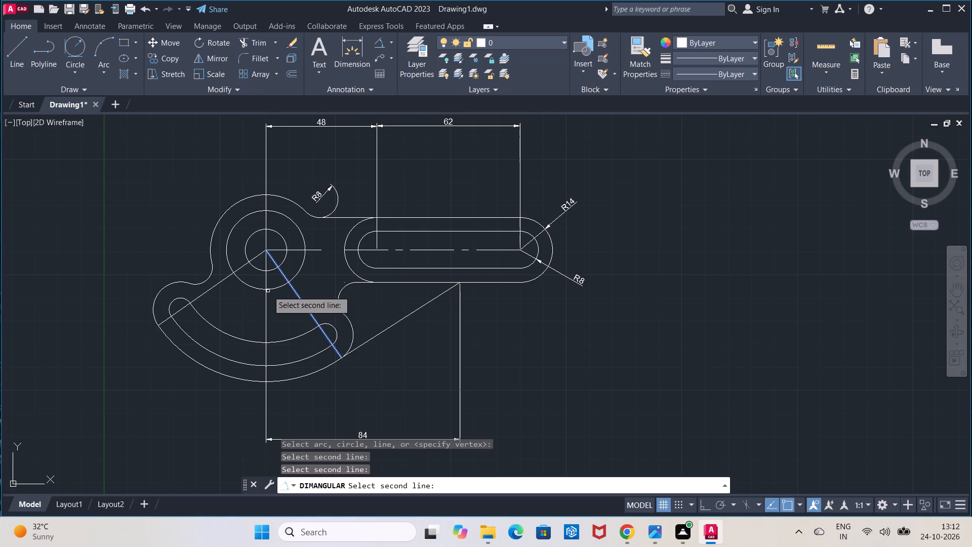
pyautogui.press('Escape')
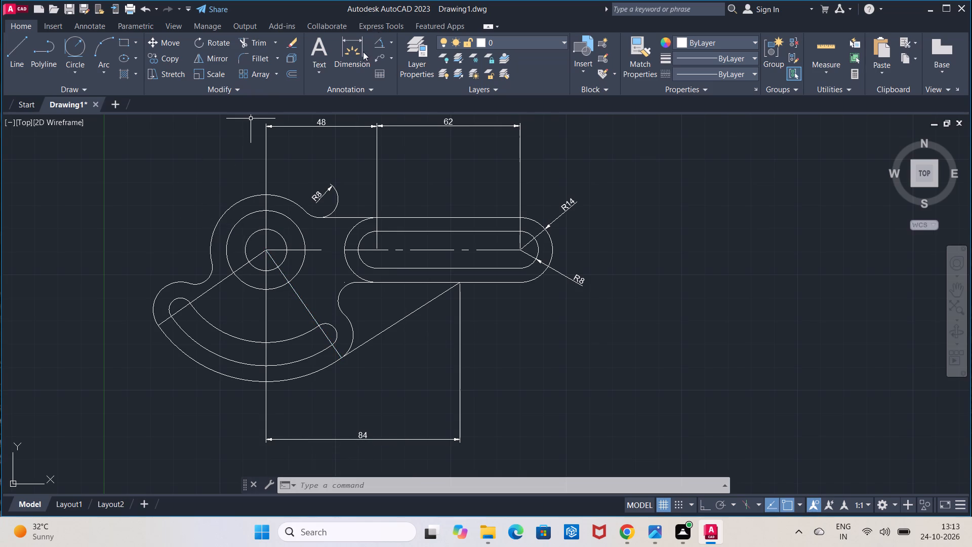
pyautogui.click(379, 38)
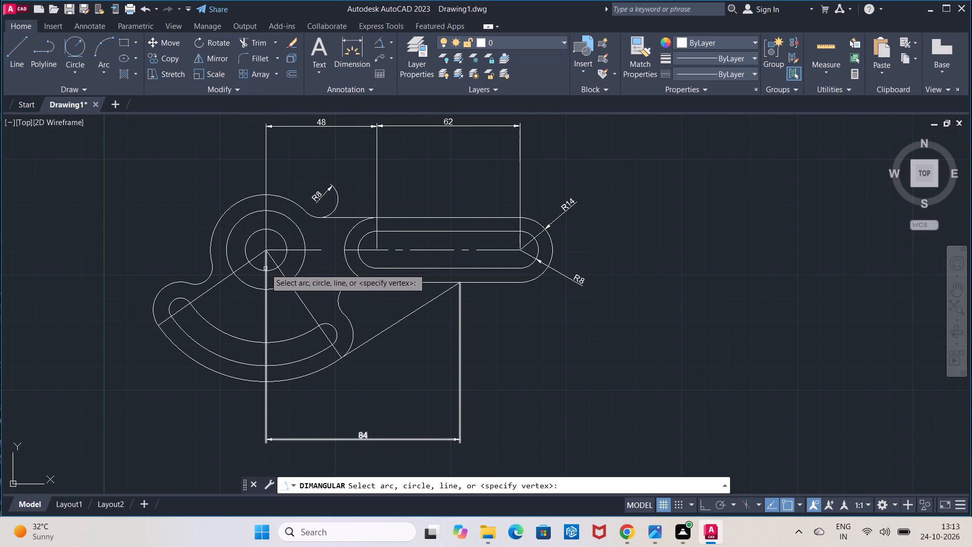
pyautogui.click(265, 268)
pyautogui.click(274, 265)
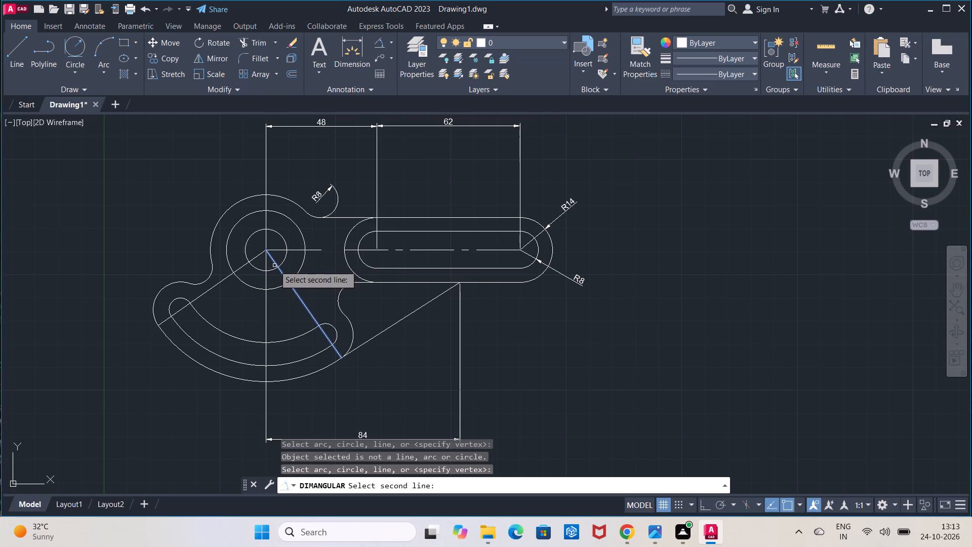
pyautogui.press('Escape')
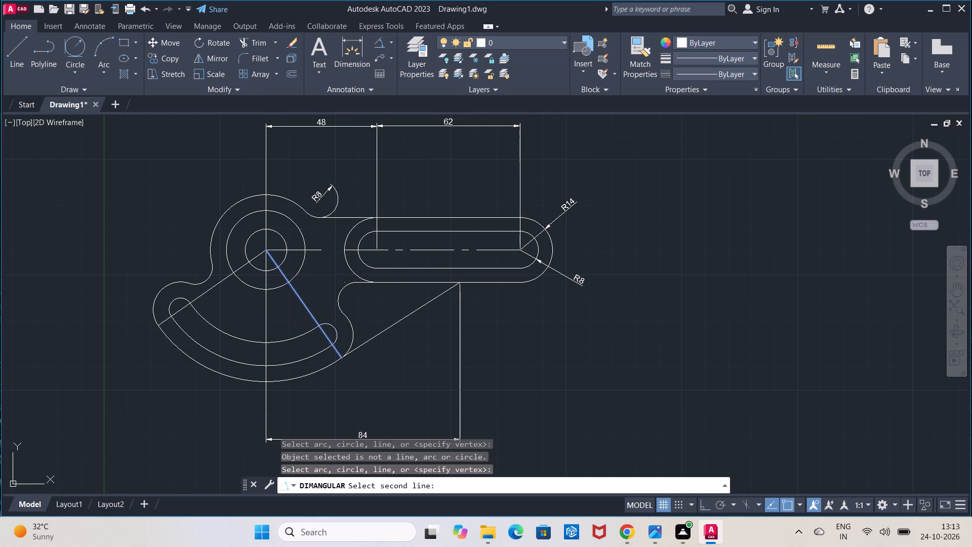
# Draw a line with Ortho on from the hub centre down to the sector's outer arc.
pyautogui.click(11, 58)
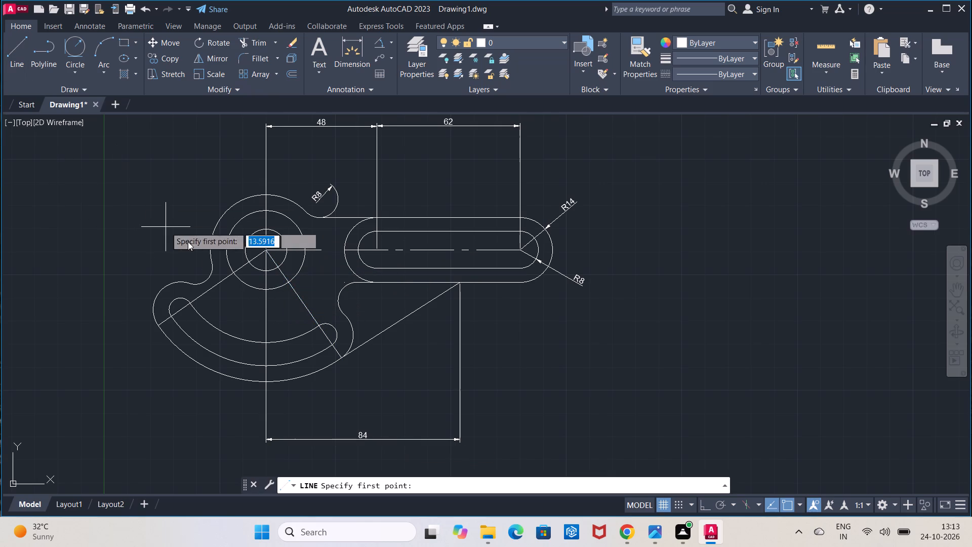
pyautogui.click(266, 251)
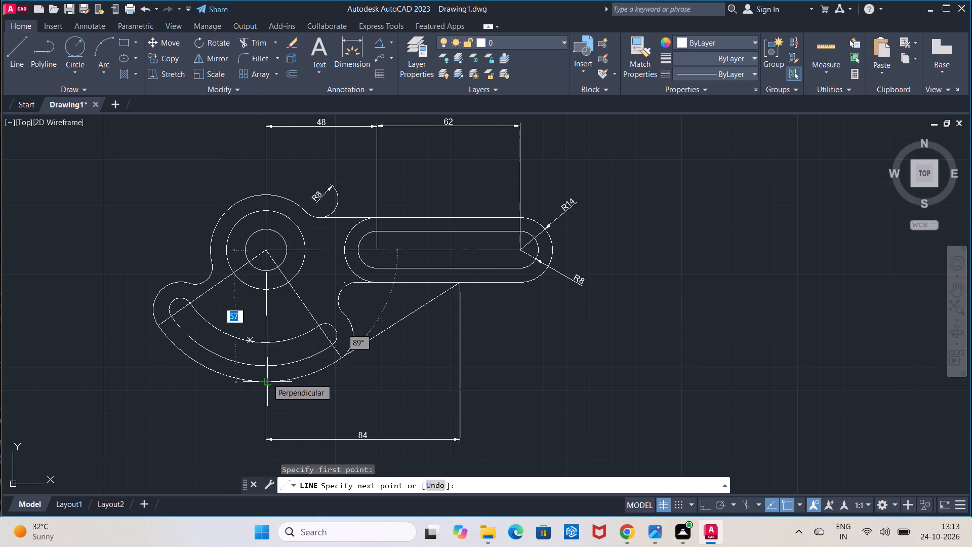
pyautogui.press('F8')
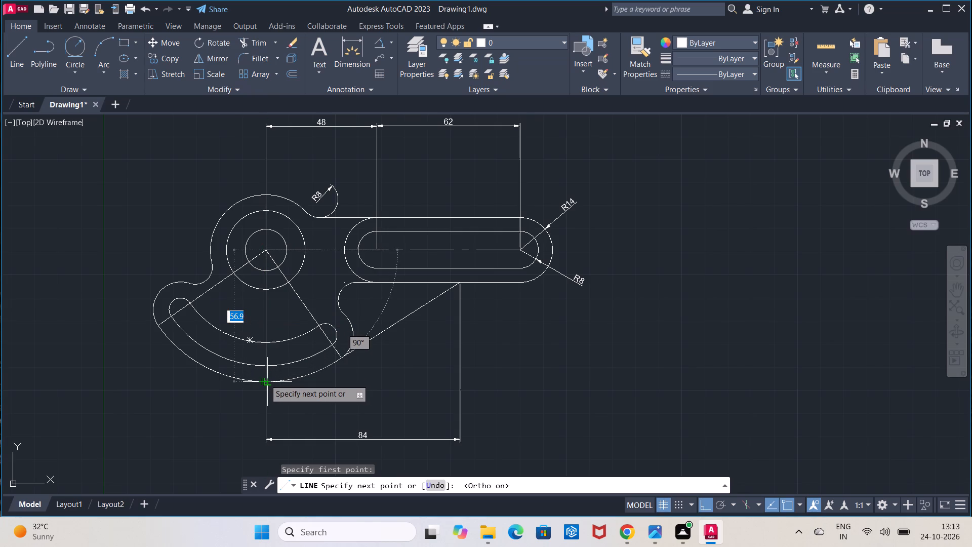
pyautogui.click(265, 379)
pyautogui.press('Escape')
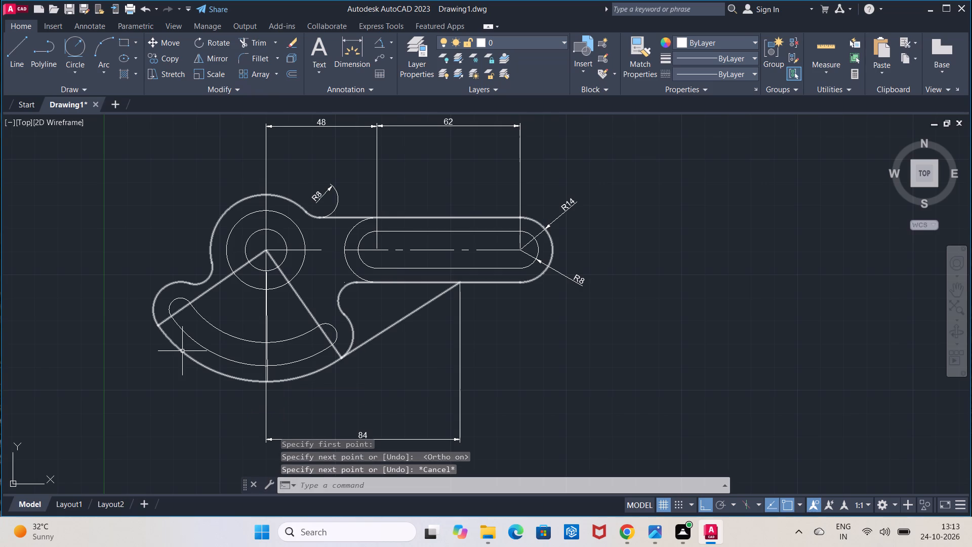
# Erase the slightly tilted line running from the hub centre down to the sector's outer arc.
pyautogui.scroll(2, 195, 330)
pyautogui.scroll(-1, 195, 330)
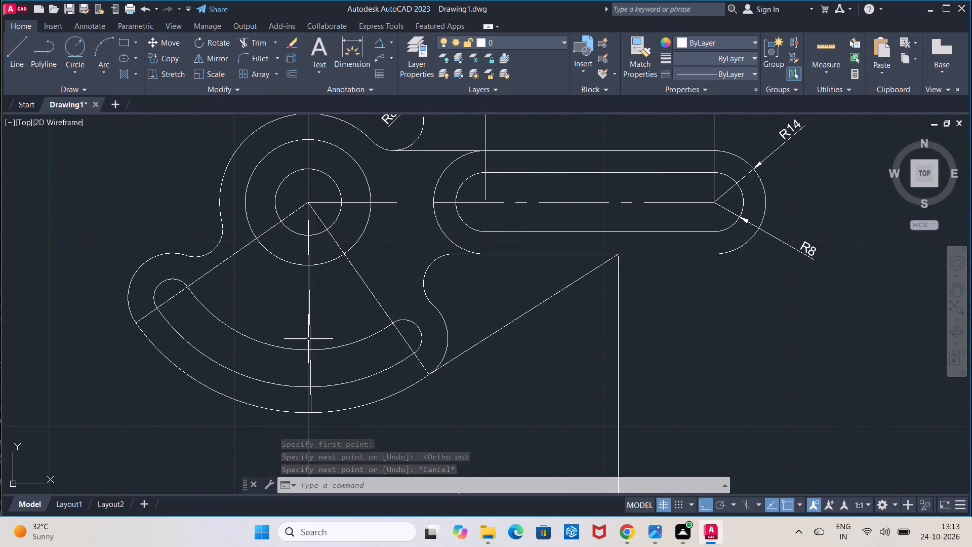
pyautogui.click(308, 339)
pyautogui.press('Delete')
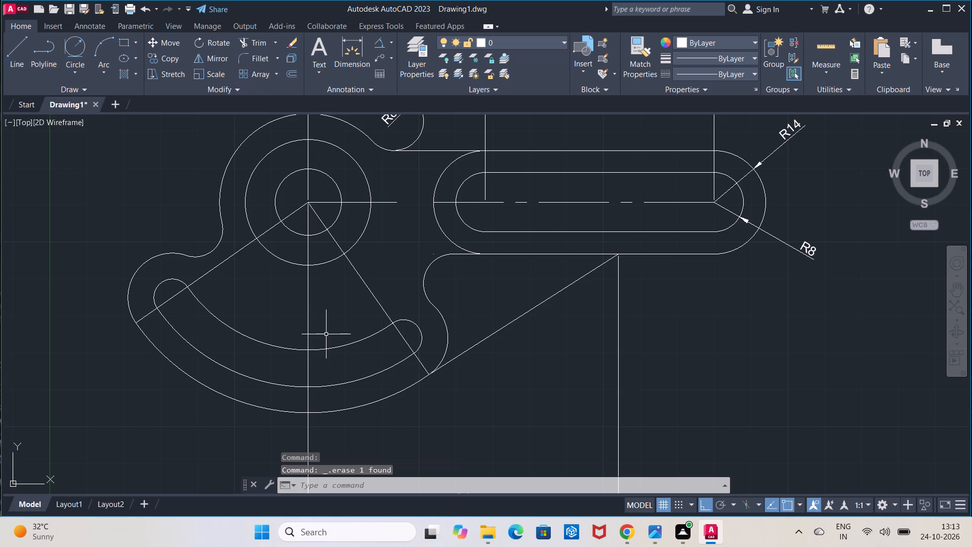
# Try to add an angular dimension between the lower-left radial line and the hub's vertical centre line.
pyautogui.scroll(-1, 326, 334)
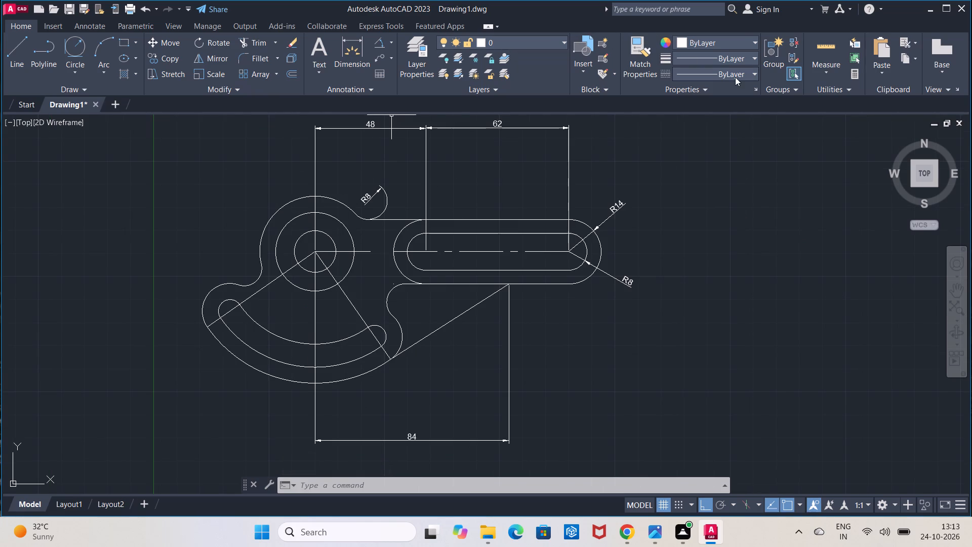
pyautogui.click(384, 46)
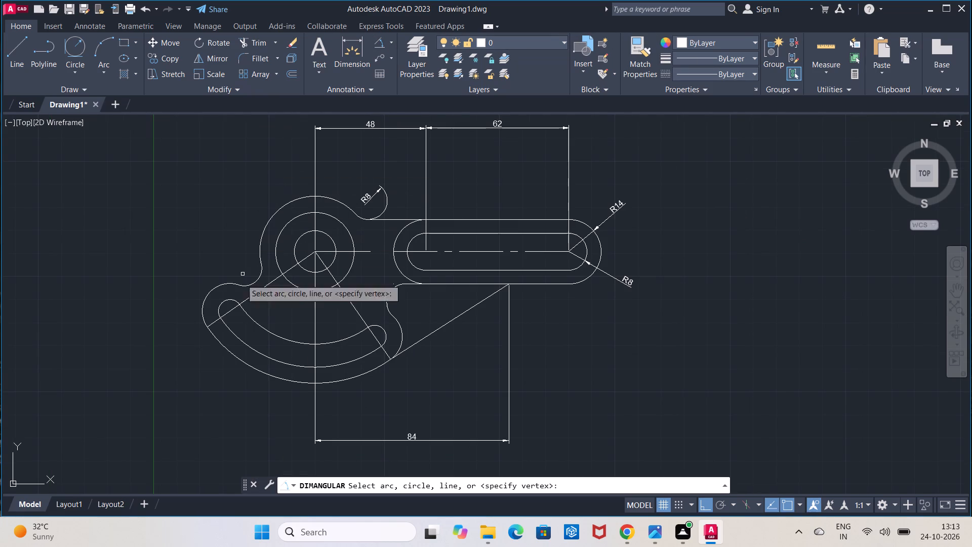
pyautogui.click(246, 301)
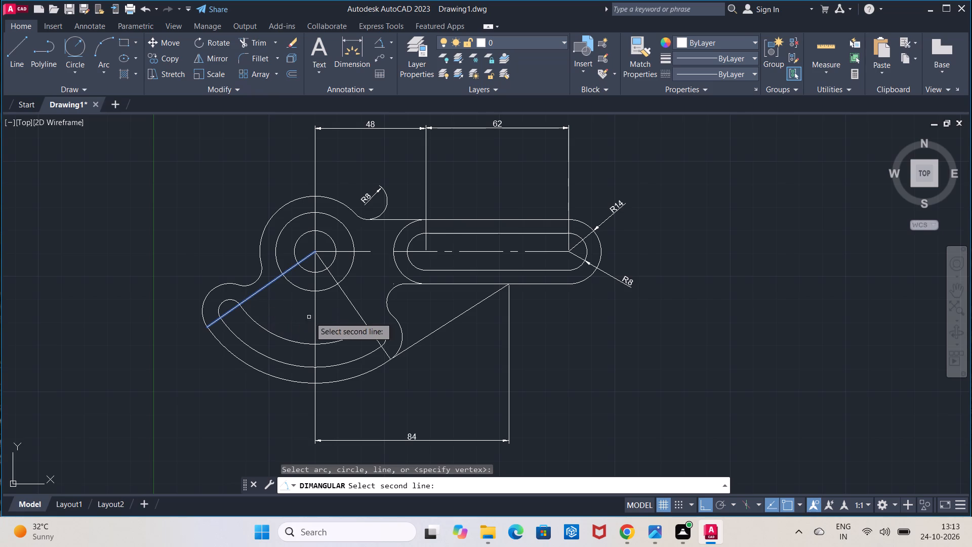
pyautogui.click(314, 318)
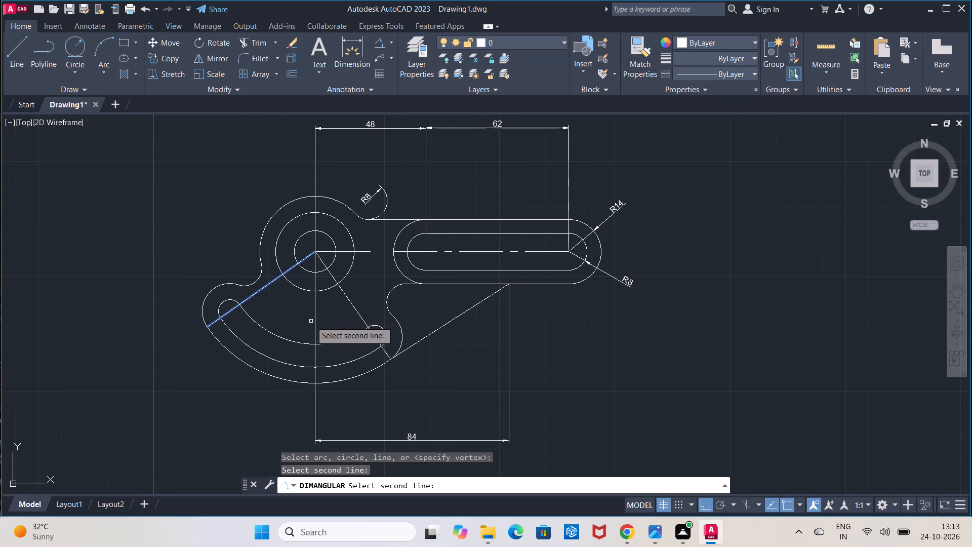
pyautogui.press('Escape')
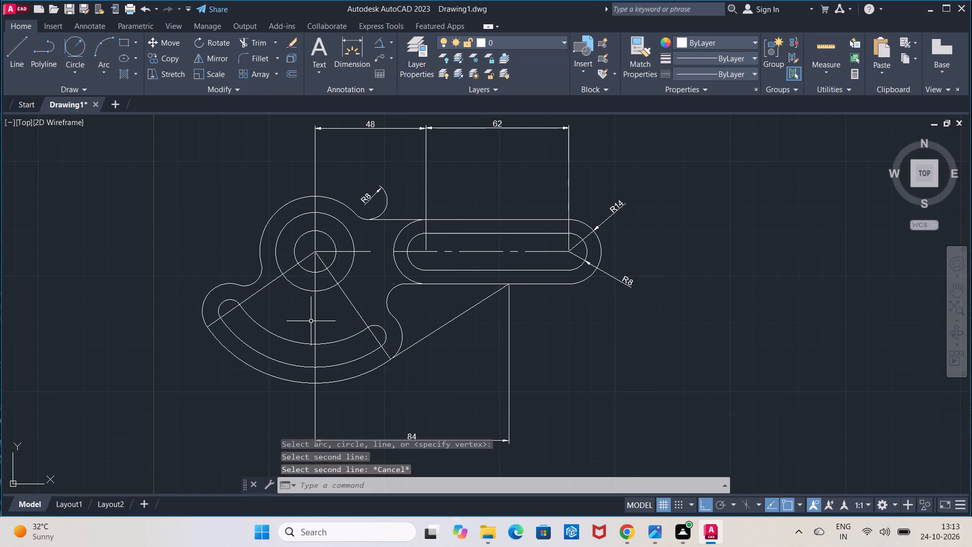
# Draw a vertical line about 57 units long from the hub centre down to the sector's outer arc.
pyautogui.scroll(1, 311, 321)
pyautogui.scroll(-1, 311, 321)
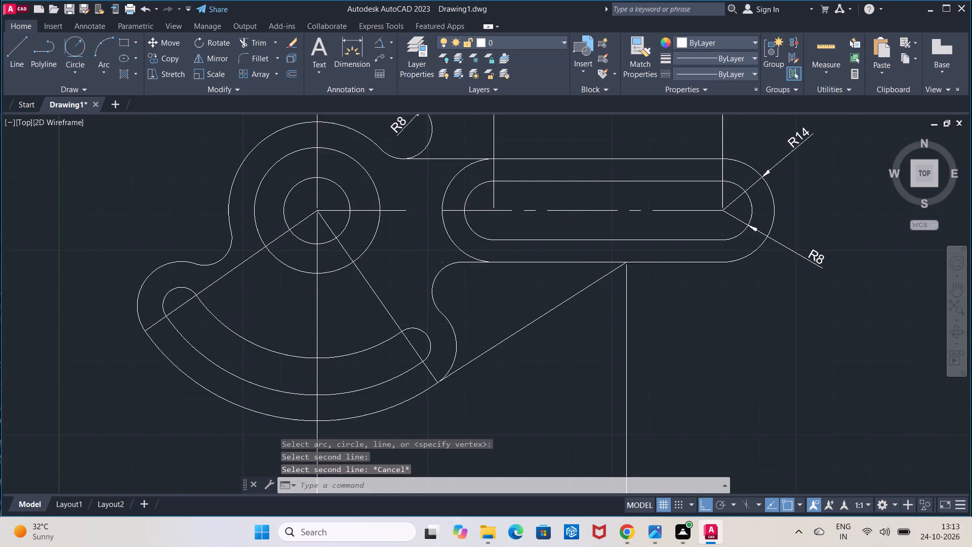
pyautogui.moveTo(316, 300); pyautogui.dragTo(304, 251, button='middle')
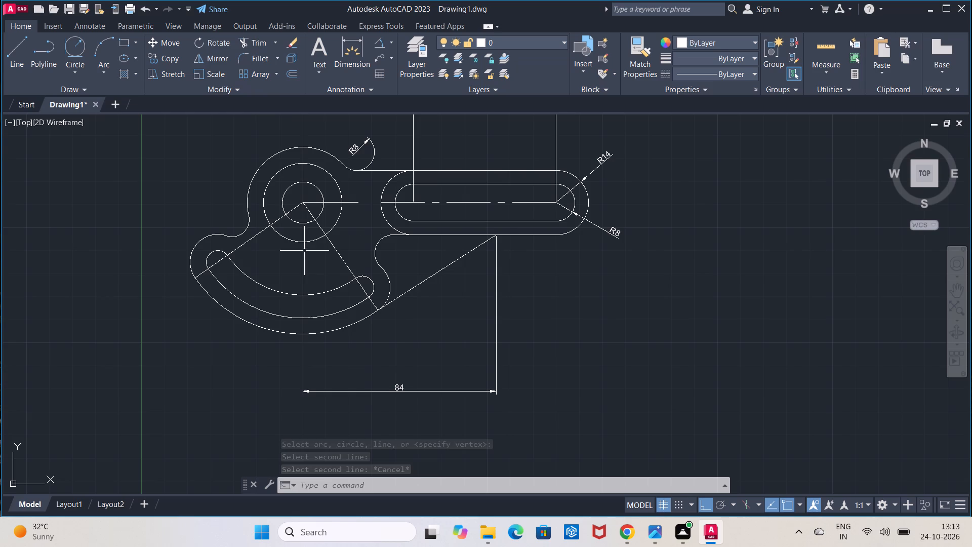
pyautogui.click(17, 62)
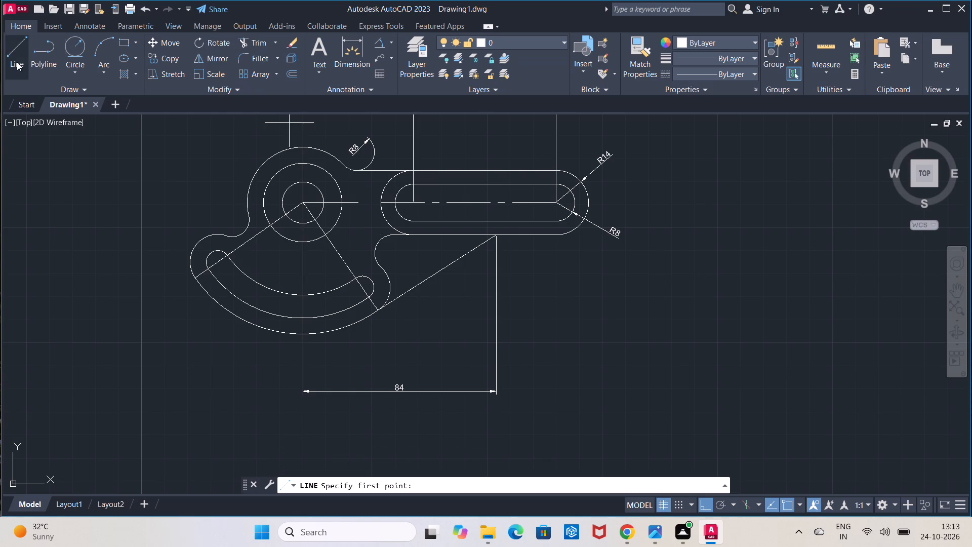
pyautogui.click(303, 206)
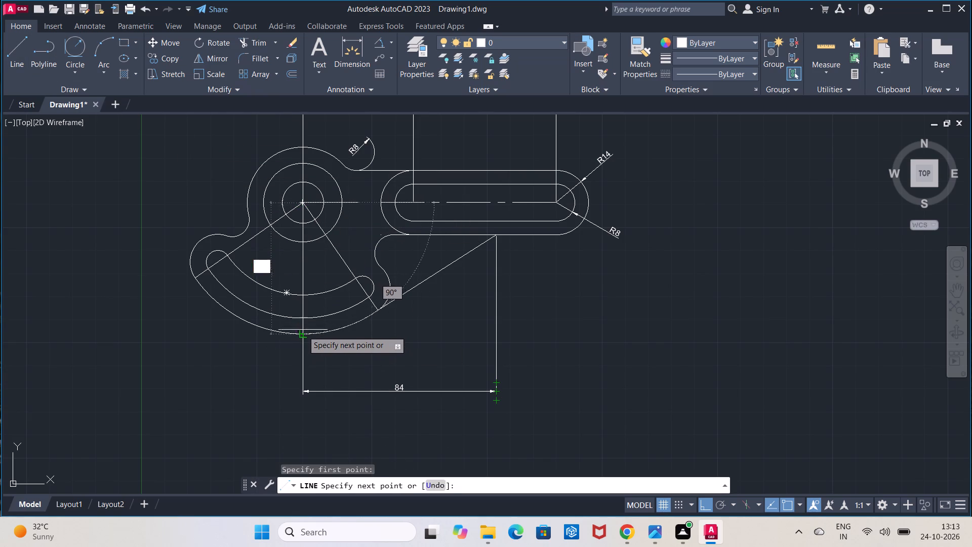
pyautogui.click(303, 332)
pyautogui.press('Escape')
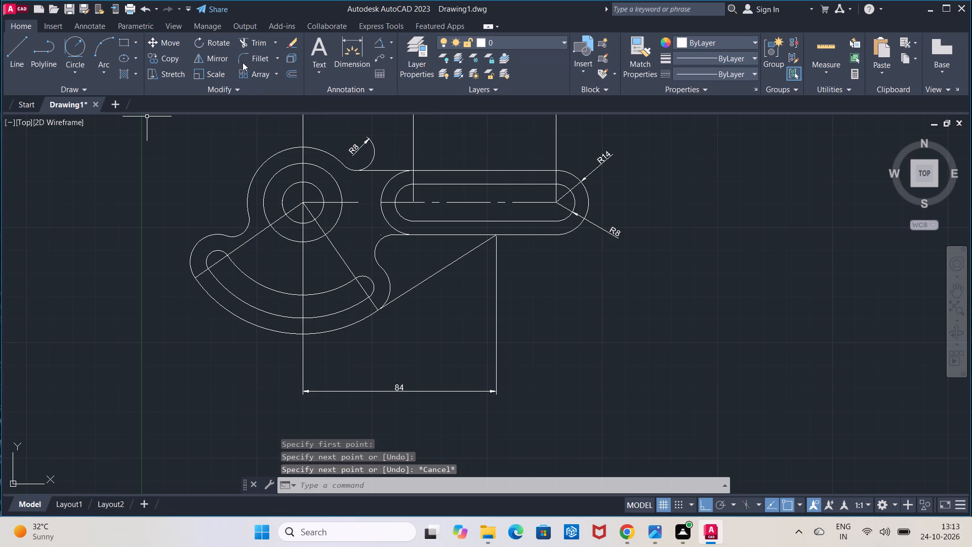
# Add angular dimensions from the vertical line to both radial lines, the right one inside the sector and the left one beyond the outer arc.
pyautogui.click(380, 41)
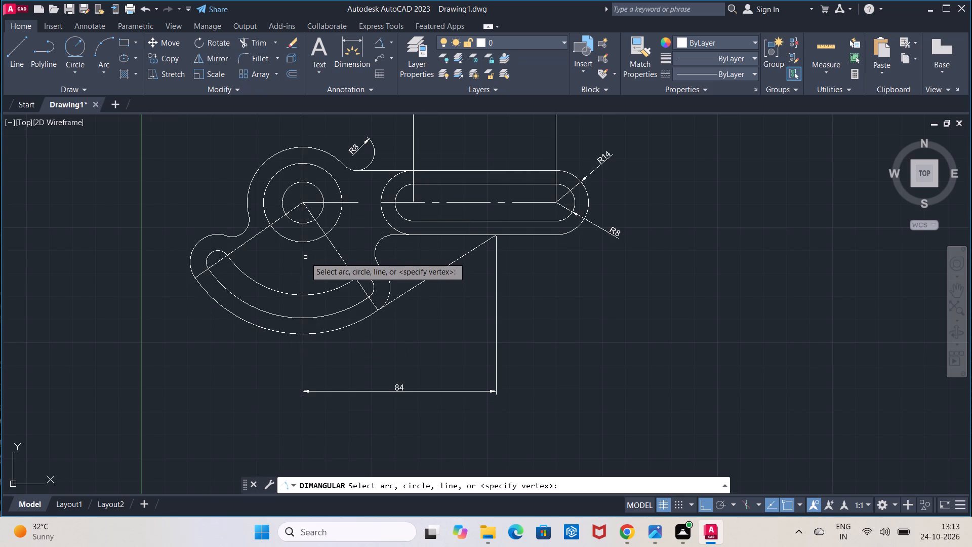
pyautogui.click(304, 260)
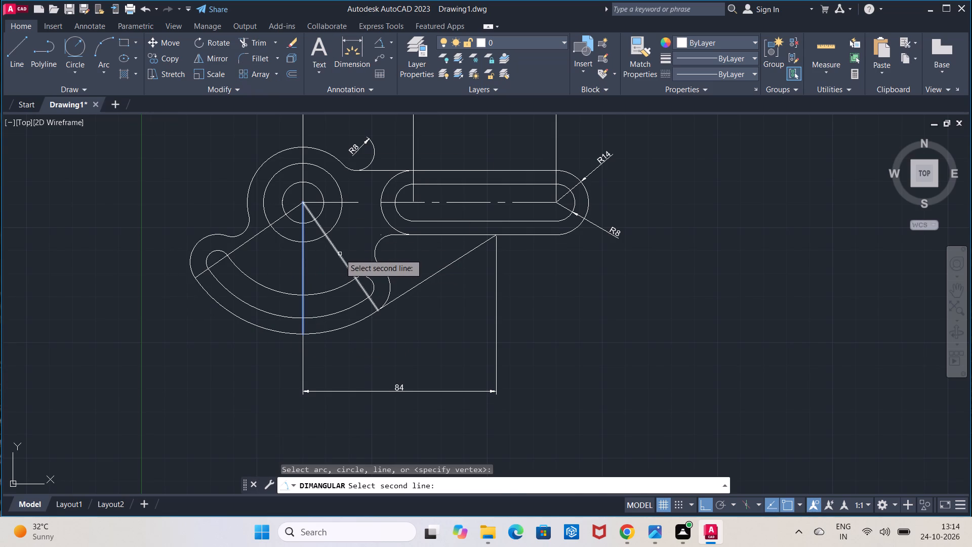
pyautogui.click(340, 254)
pyautogui.click(337, 265)
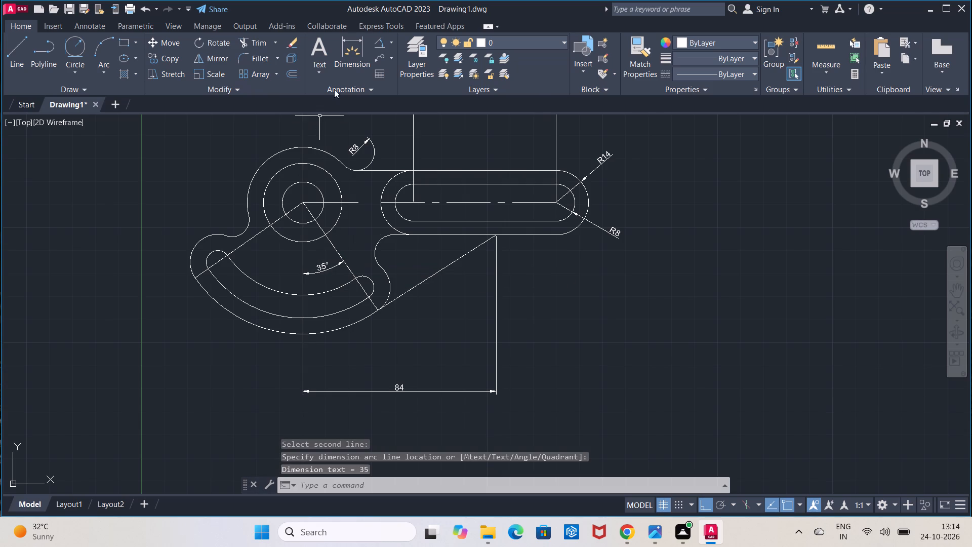
pyautogui.click(382, 43)
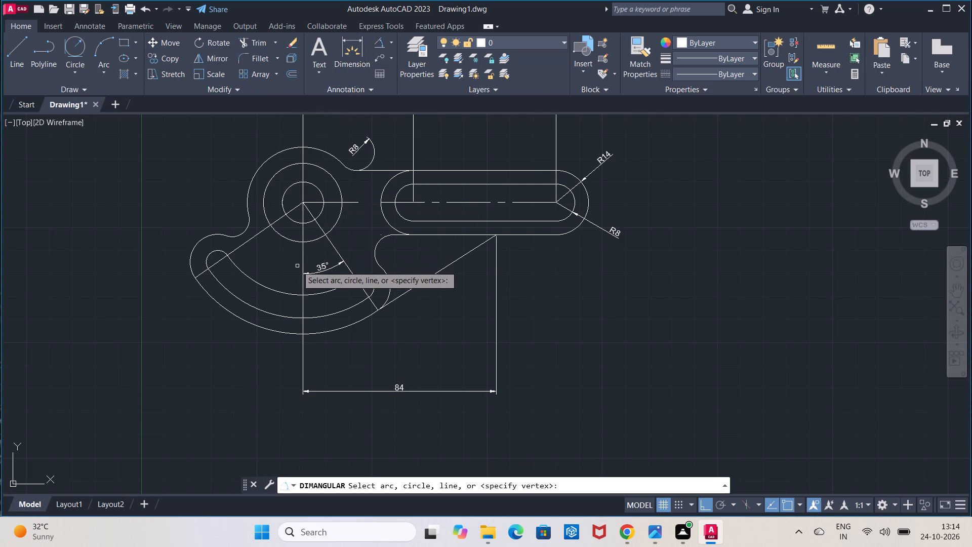
pyautogui.click(302, 267)
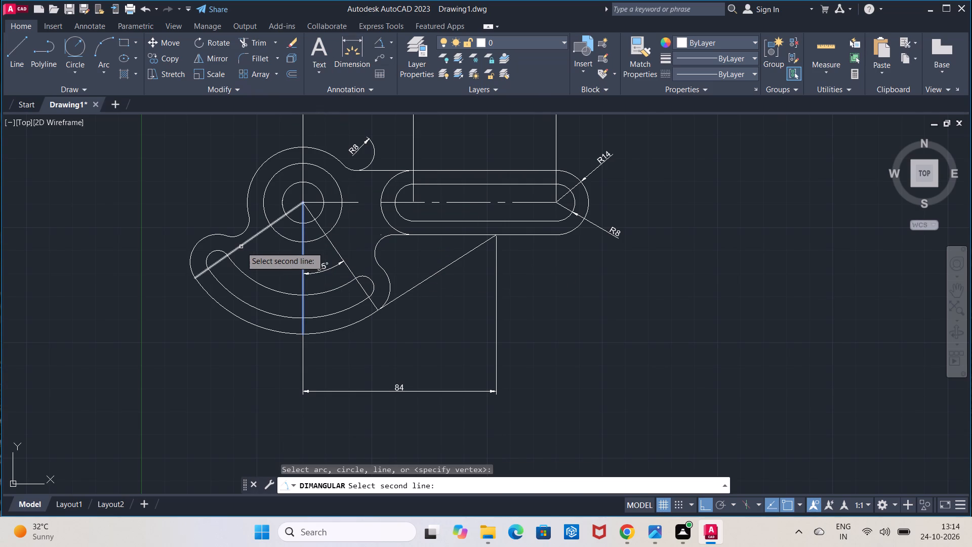
pyautogui.click(241, 247)
pyautogui.click(214, 337)
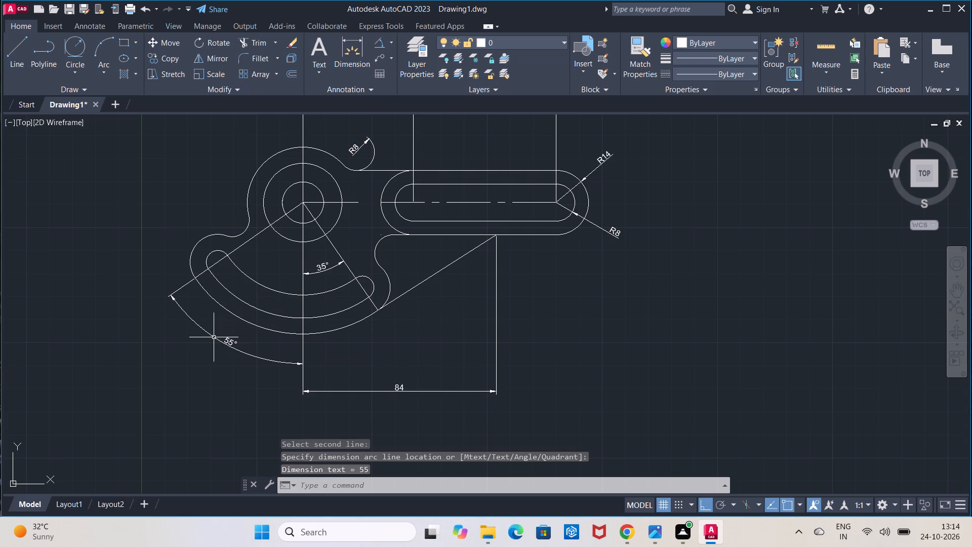
# Add a radius dimension to the sector's large outer arc, with its text outside the profile at the lower left.
pyautogui.click(389, 43)
pyautogui.click(394, 174)
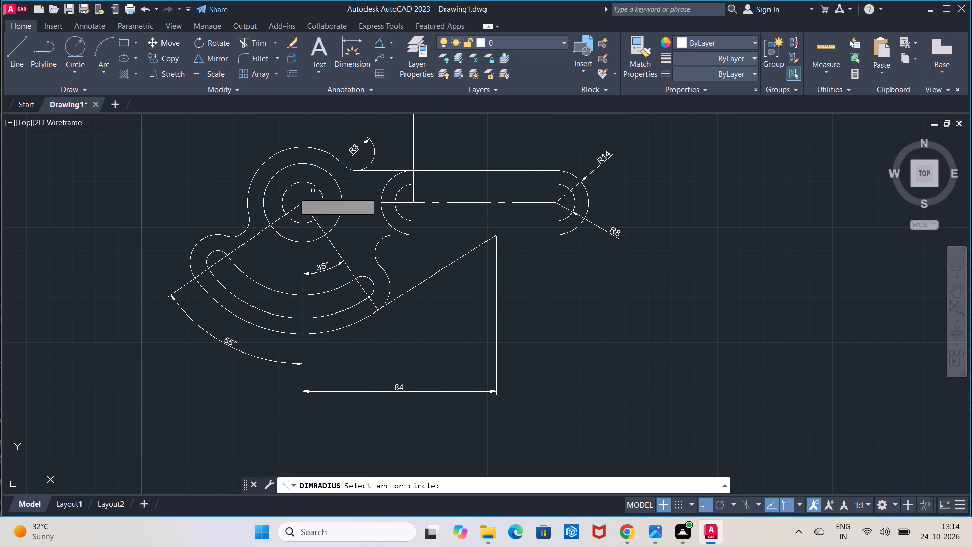
pyautogui.click(211, 299)
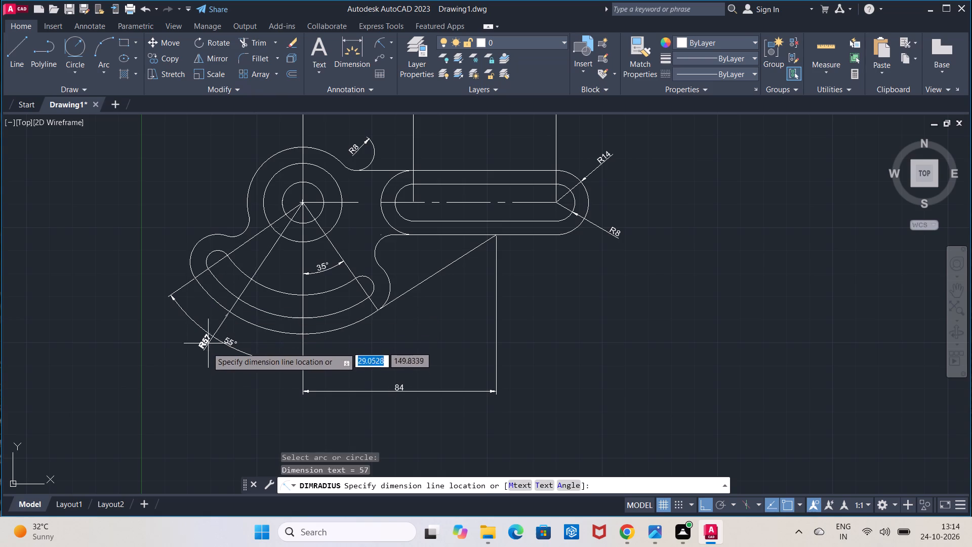
pyautogui.click(209, 370)
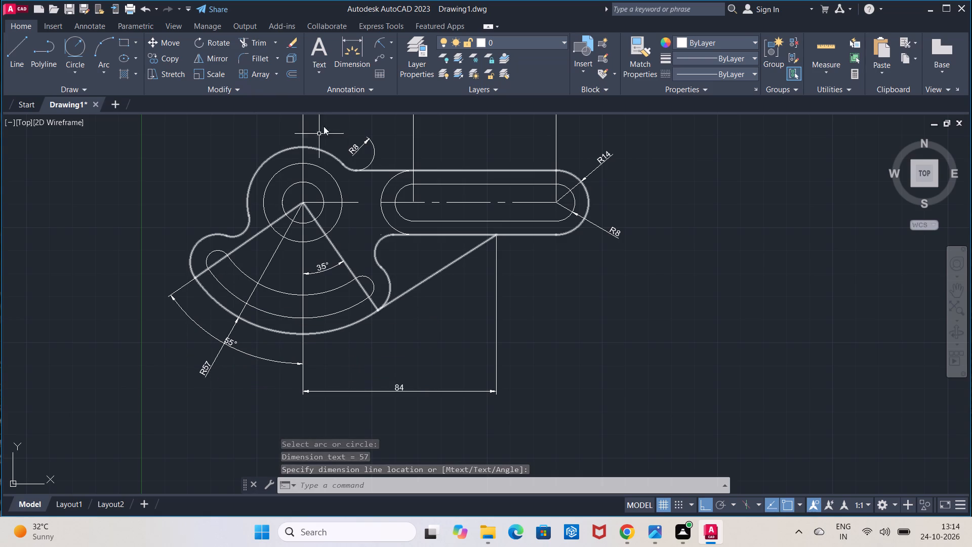
# Add radius dimensions to the fillet below the arm's lower edge and the fillet between the hub and the sector's left lobe.
pyautogui.click(378, 48)
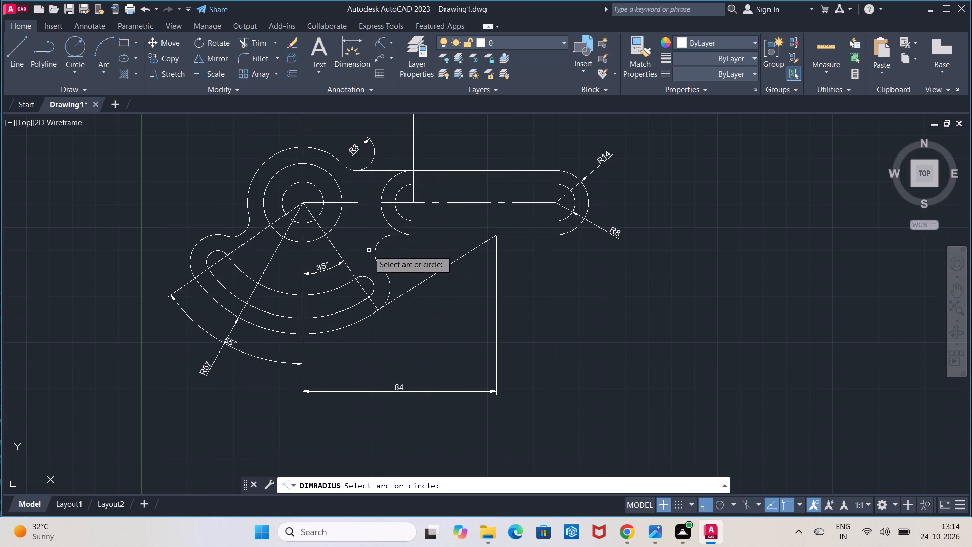
pyautogui.click(376, 247)
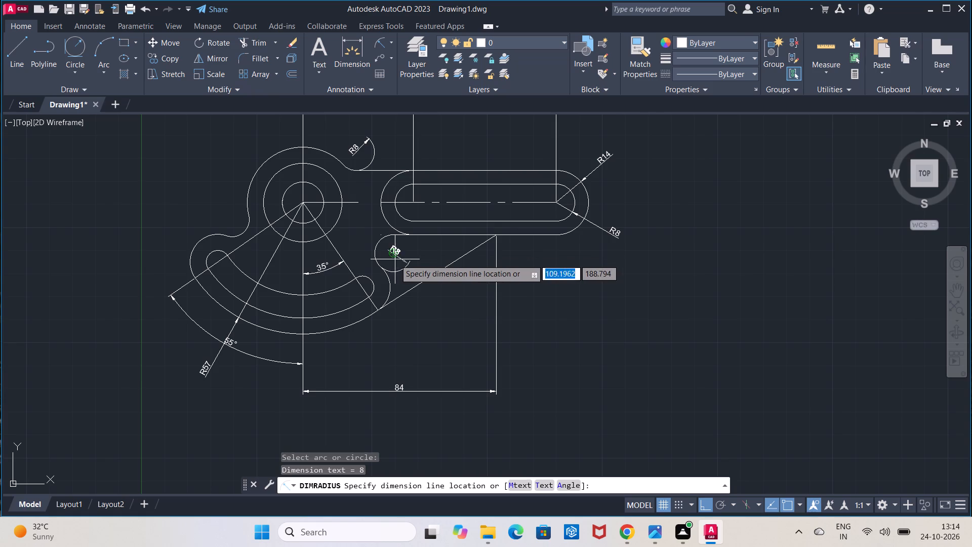
pyautogui.click(395, 259)
pyautogui.click(381, 44)
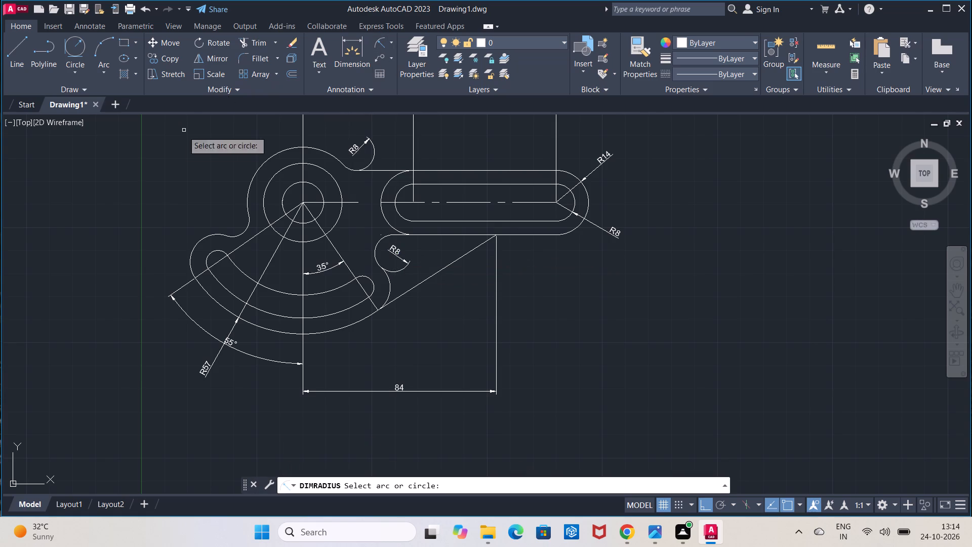
pyautogui.click(241, 233)
pyautogui.click(227, 215)
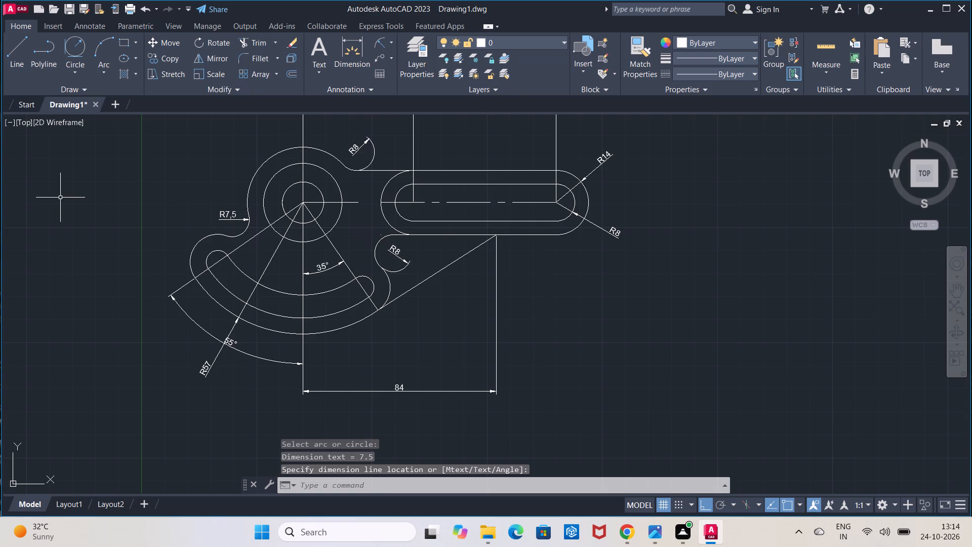
# Add a radius dimension to the hub's outer arc, placed outside its upper-left side.
pyautogui.scroll(-1, 211, 182)
pyautogui.moveTo(211, 182); pyautogui.dragTo(243, 216, button='middle')
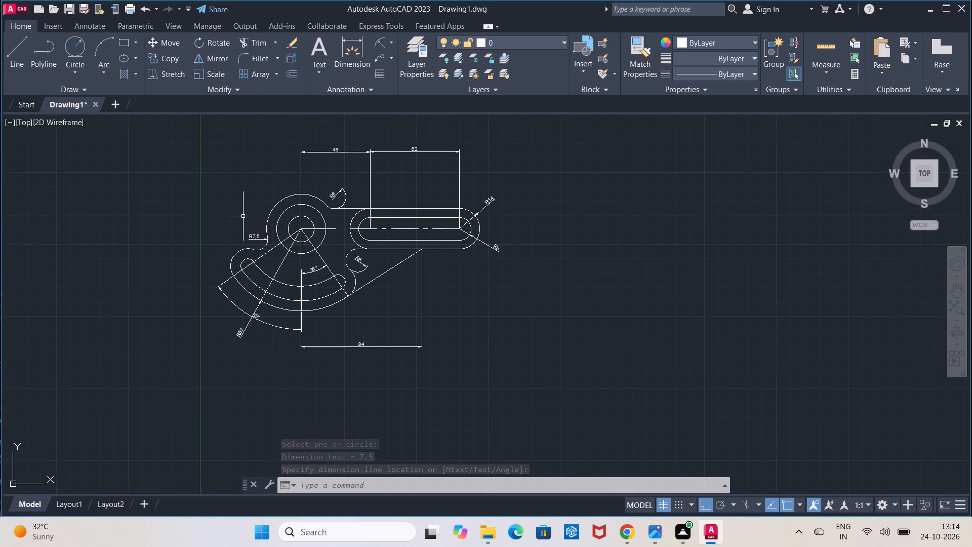
pyautogui.scroll(1, 243, 216)
pyautogui.click(385, 42)
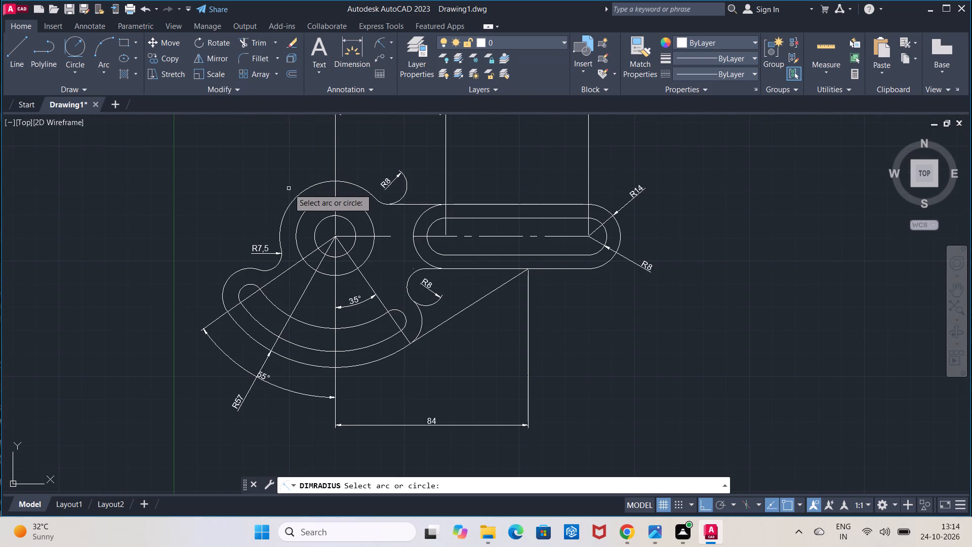
pyautogui.click(294, 201)
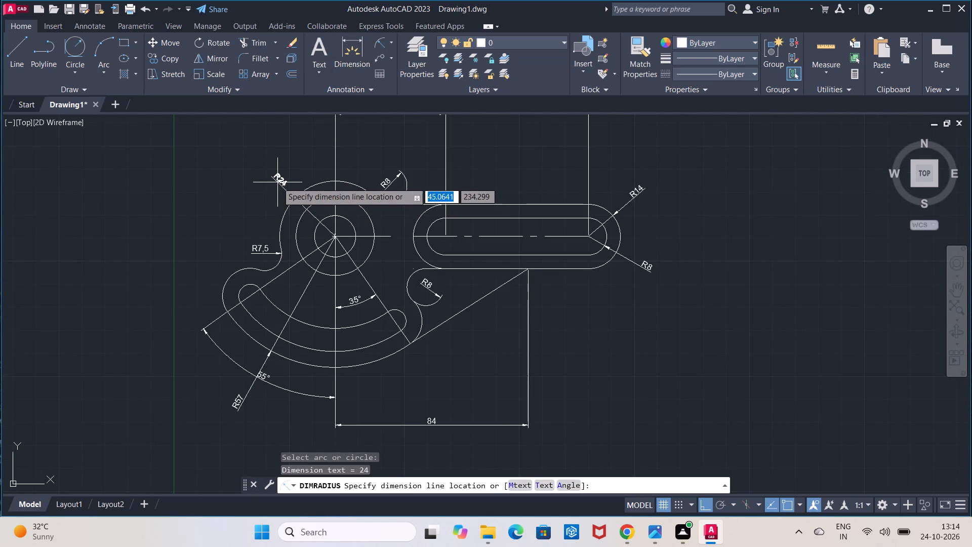
pyautogui.click(277, 182)
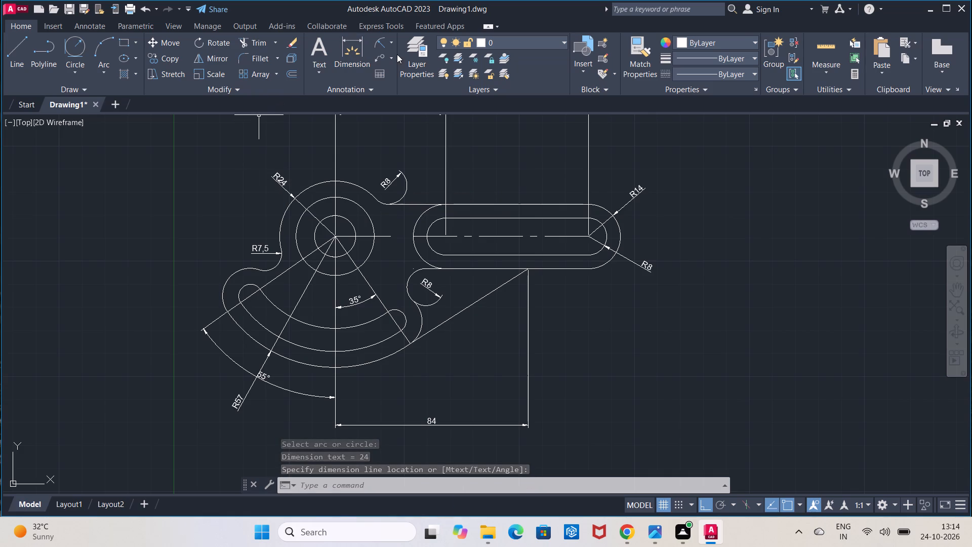
# Add diameter dimensions to the hub's two concentric circles, with both texts placed above the hub's outer arc.
pyautogui.click(392, 42)
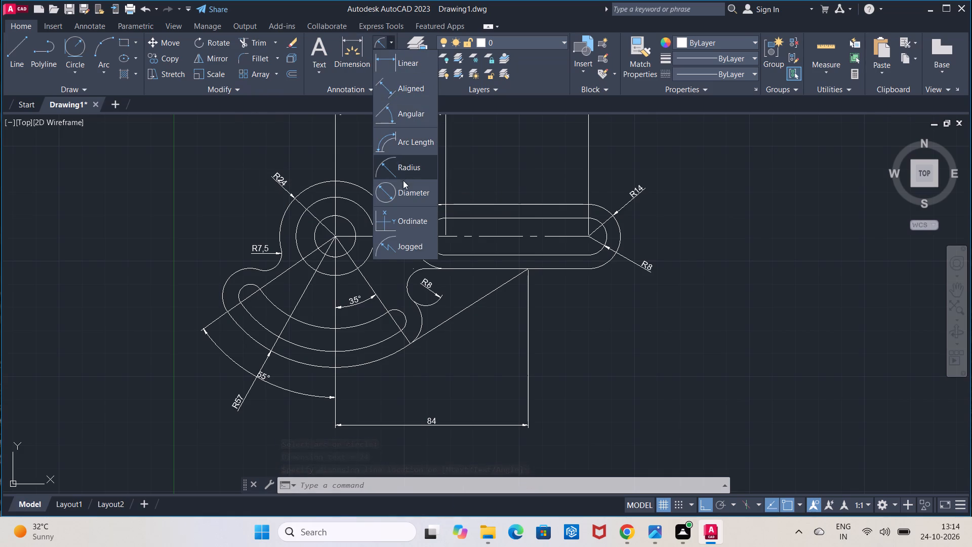
pyautogui.click(403, 191)
pyautogui.click(349, 223)
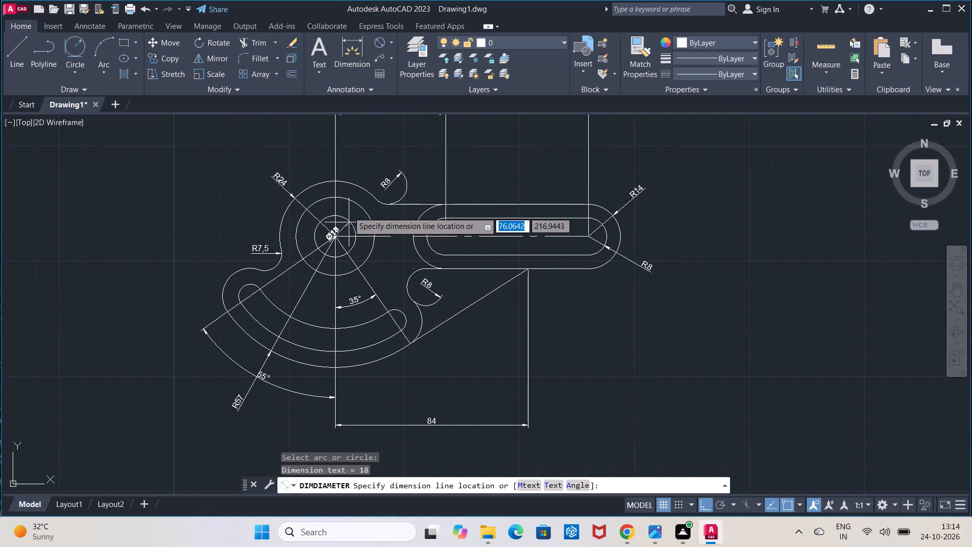
pyautogui.click(346, 156)
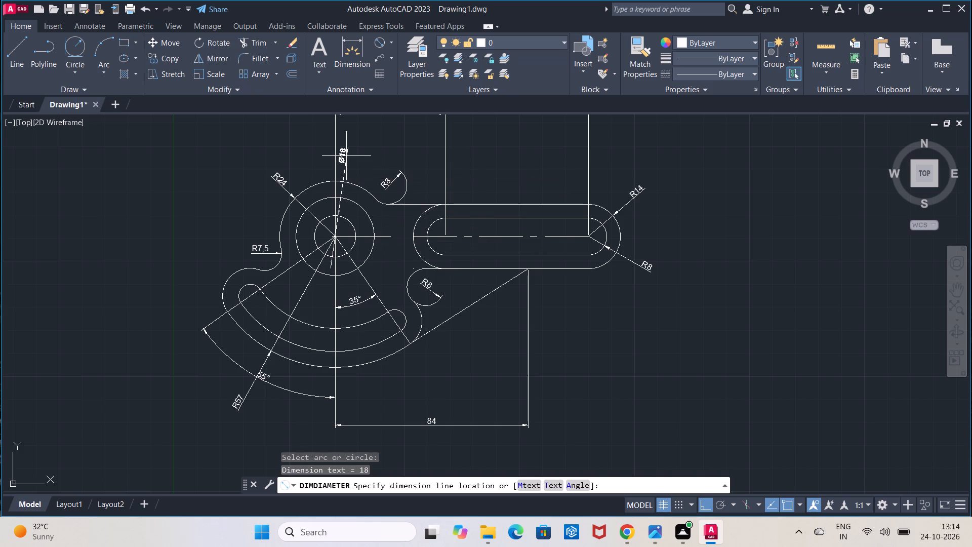
pyautogui.click(373, 40)
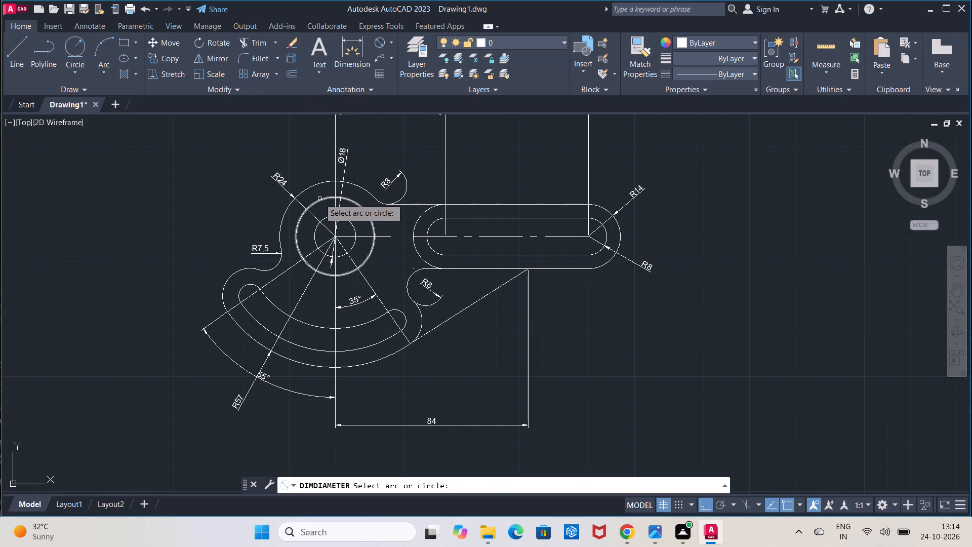
pyautogui.click(319, 199)
pyautogui.click(312, 152)
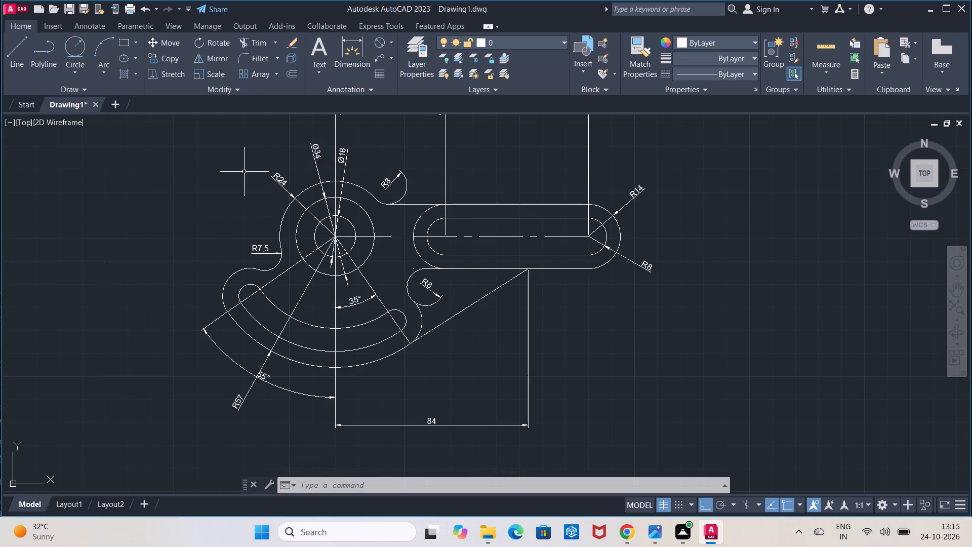
# Add radius dimensions to the sector's left lobe and the curved slot's right end arc, placing both texts outside the profile.
pyautogui.click(388, 46)
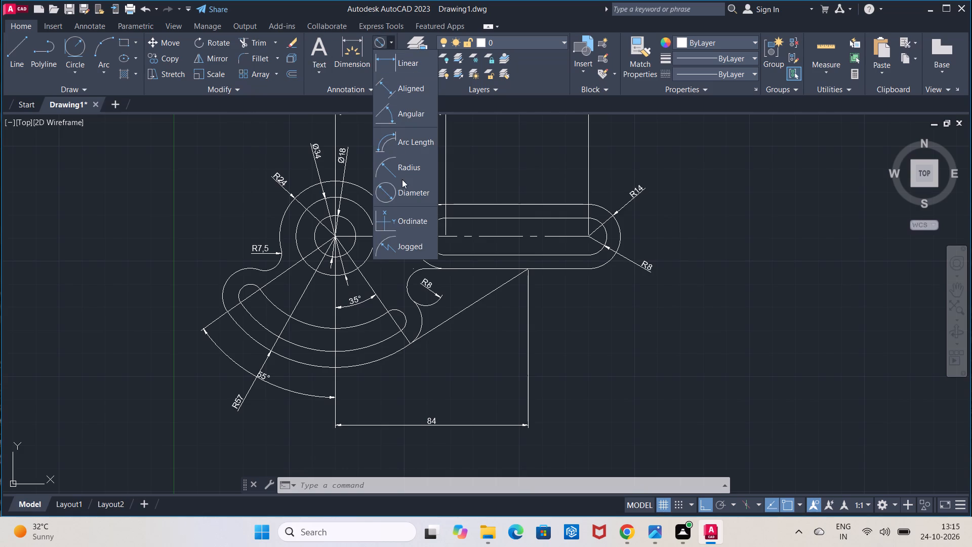
pyautogui.click(403, 165)
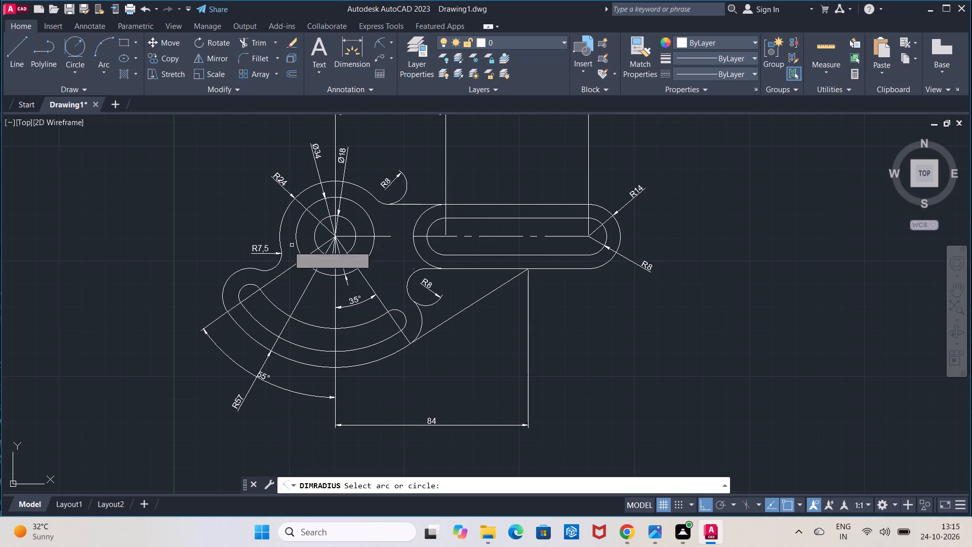
pyautogui.click(230, 278)
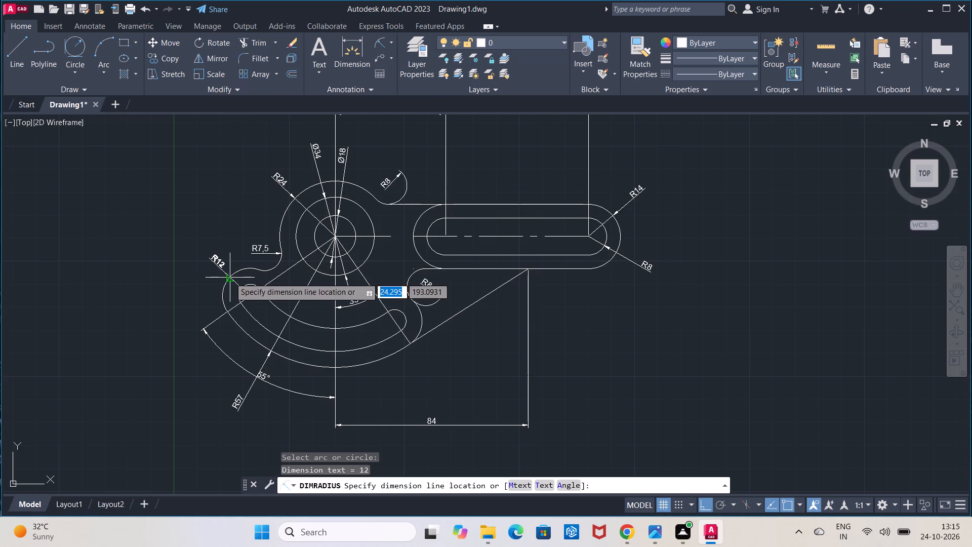
pyautogui.click(207, 264)
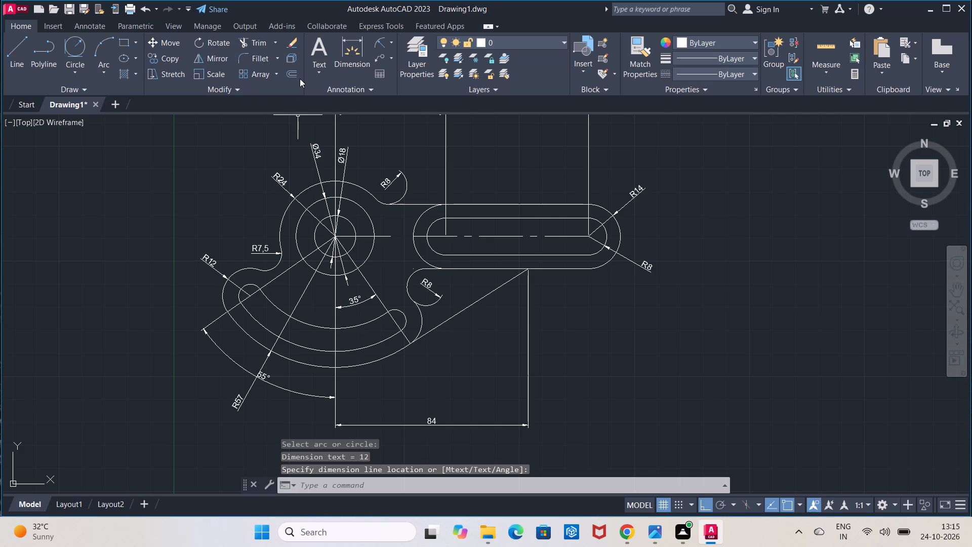
pyautogui.click(299, 76)
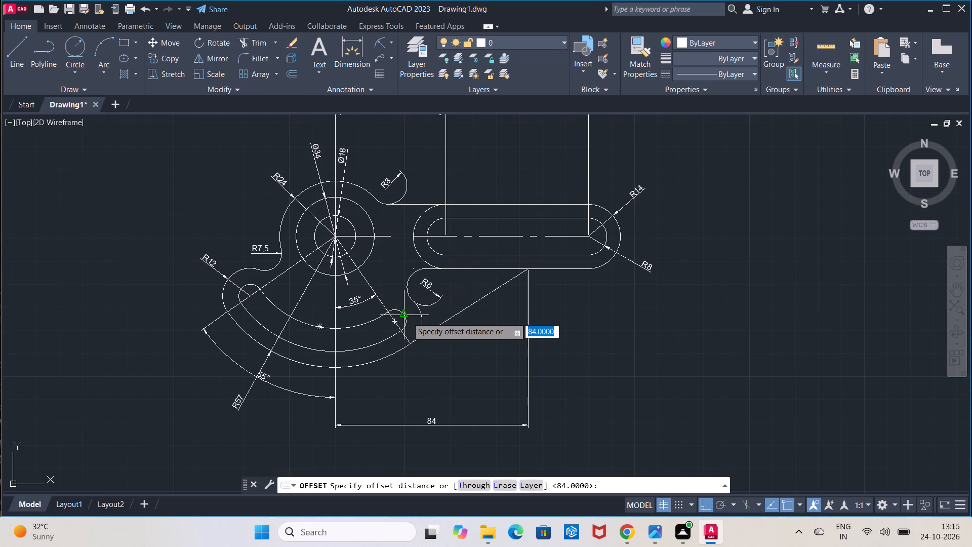
pyautogui.click(291, 77)
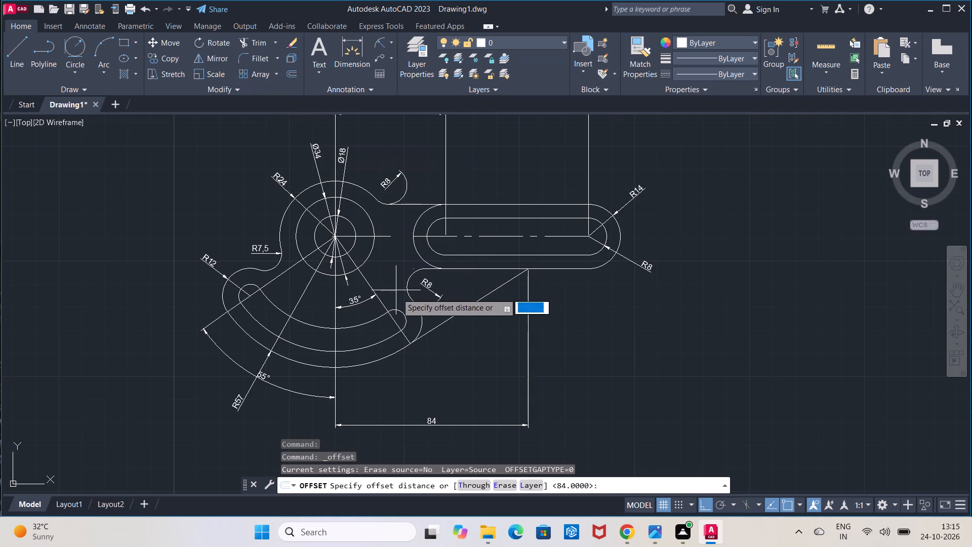
pyautogui.click(380, 47)
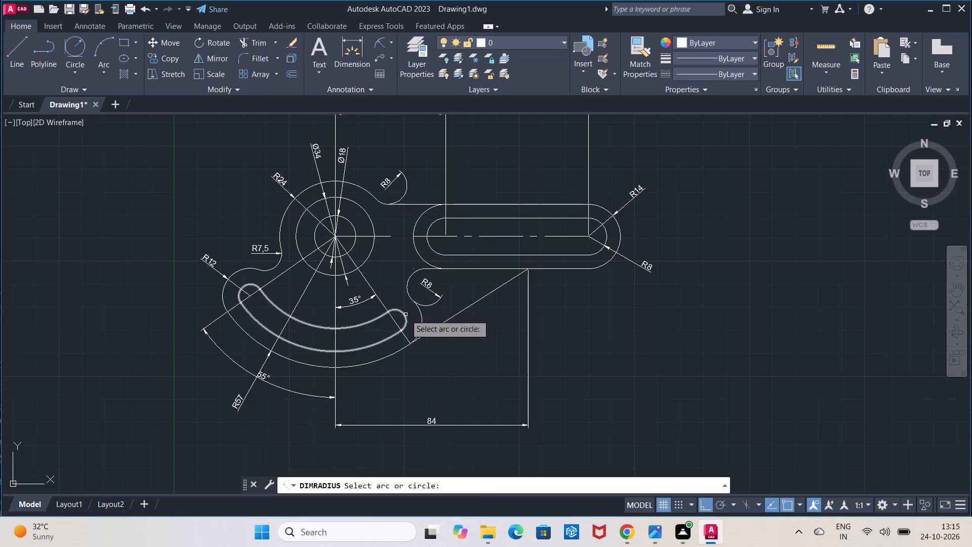
pyautogui.click(406, 315)
pyautogui.click(443, 319)
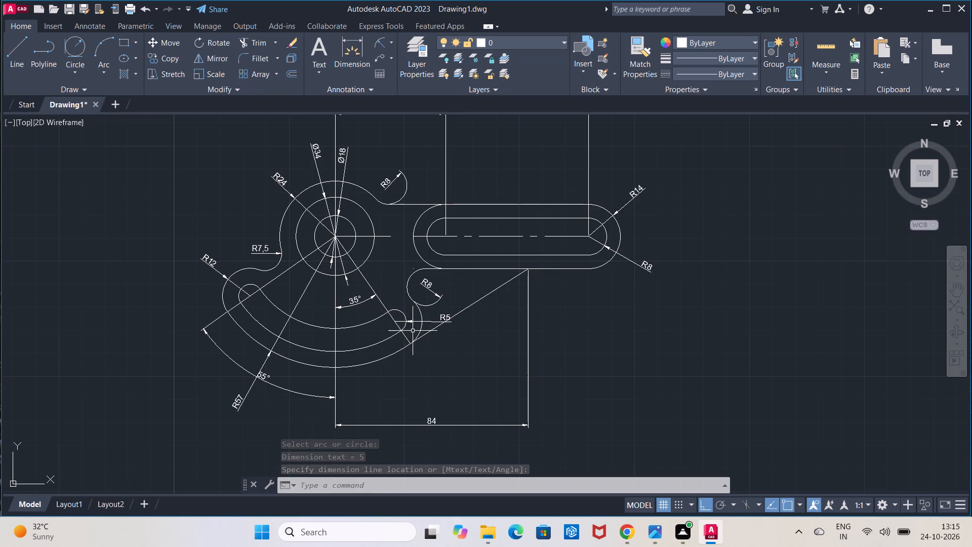
# Set the drawing units' length precision to 0 decimal places.
pyautogui.scroll(-1, 413, 331)
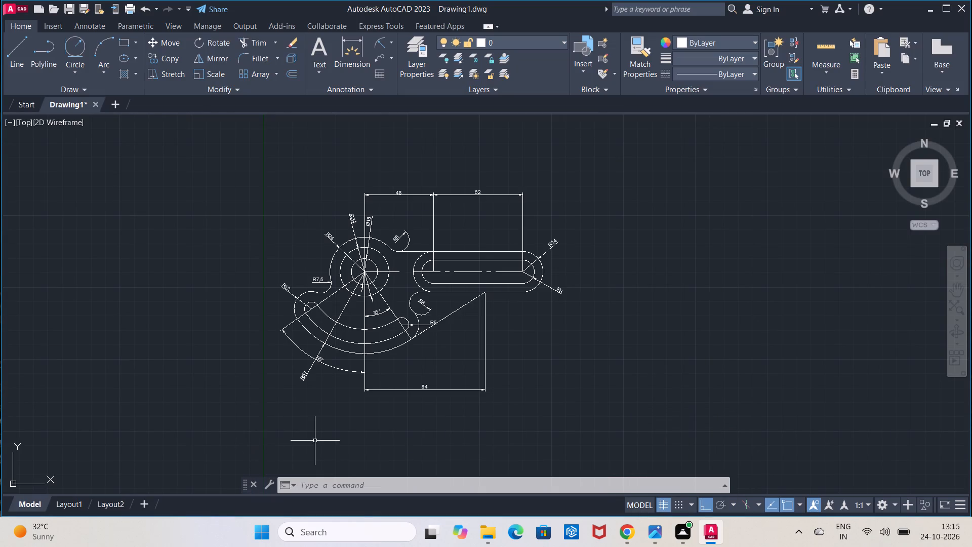
pyautogui.click(364, 485)
pyautogui.write('uni')
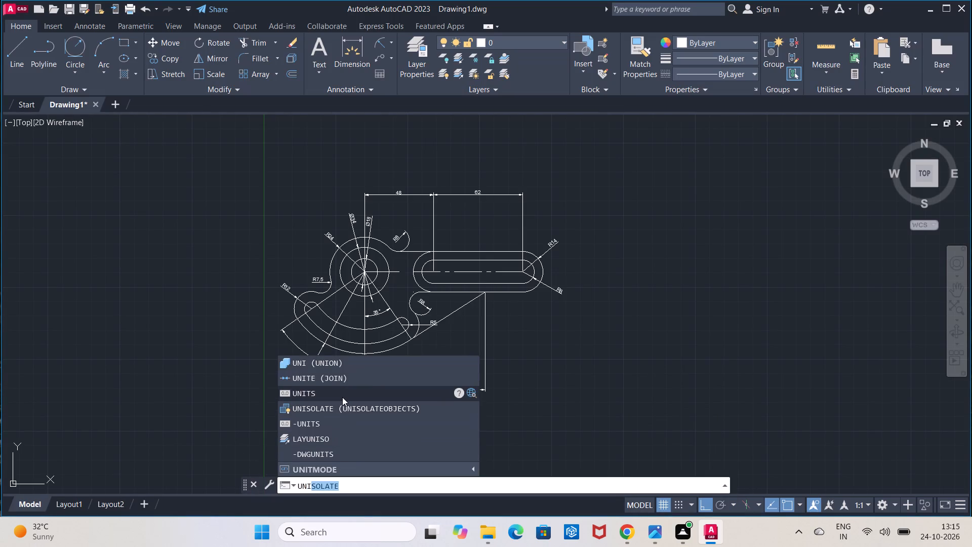
pyautogui.click(342, 397)
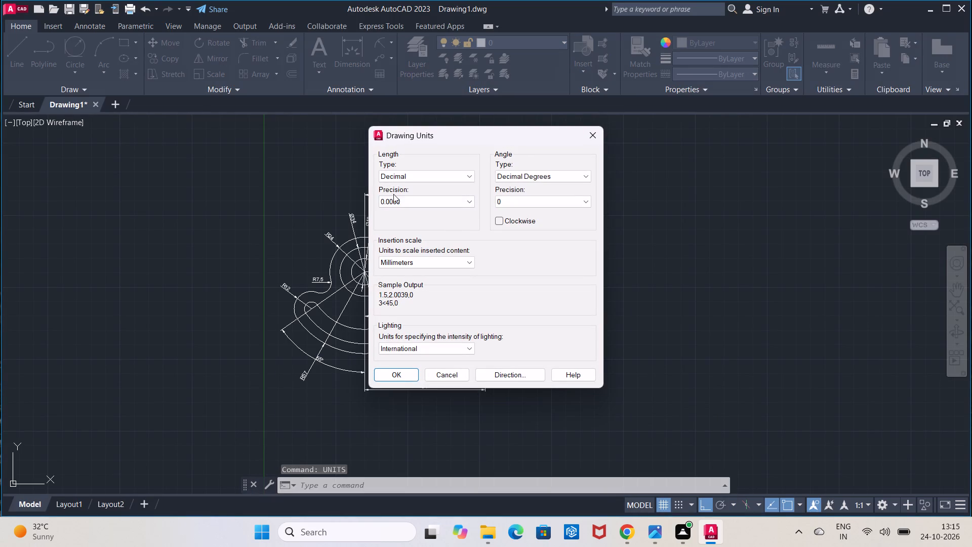
pyautogui.click(396, 198)
pyautogui.click(399, 212)
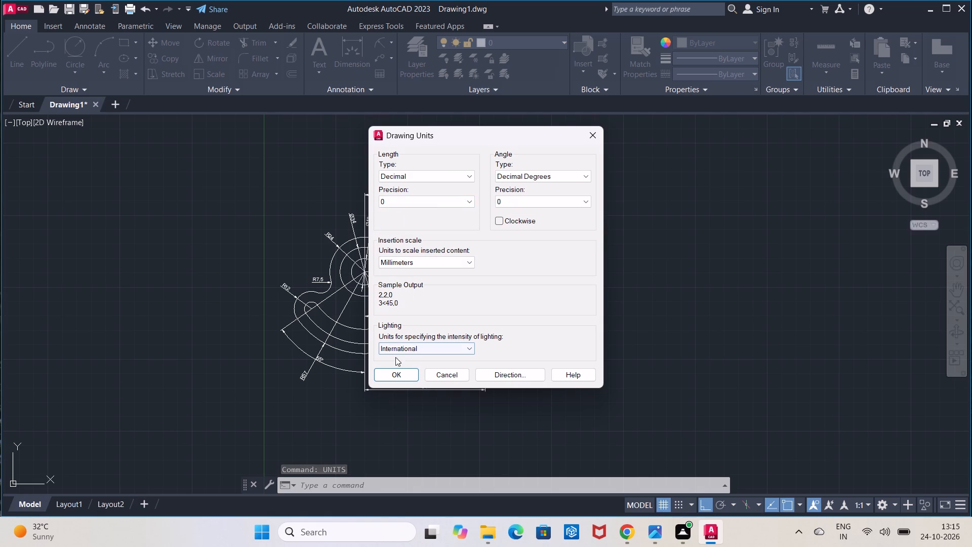
pyautogui.click(398, 368)
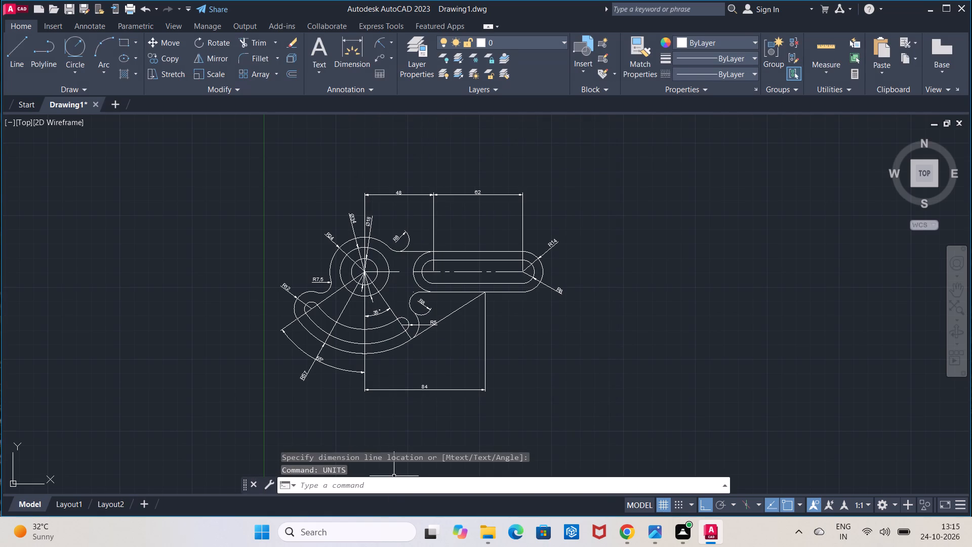
# Modify the ISO-25 dimension style to use a text height of 7 and ISO standard text alignment.
pyautogui.click(398, 486)
pyautogui.press('d')
pyautogui.press('Return')
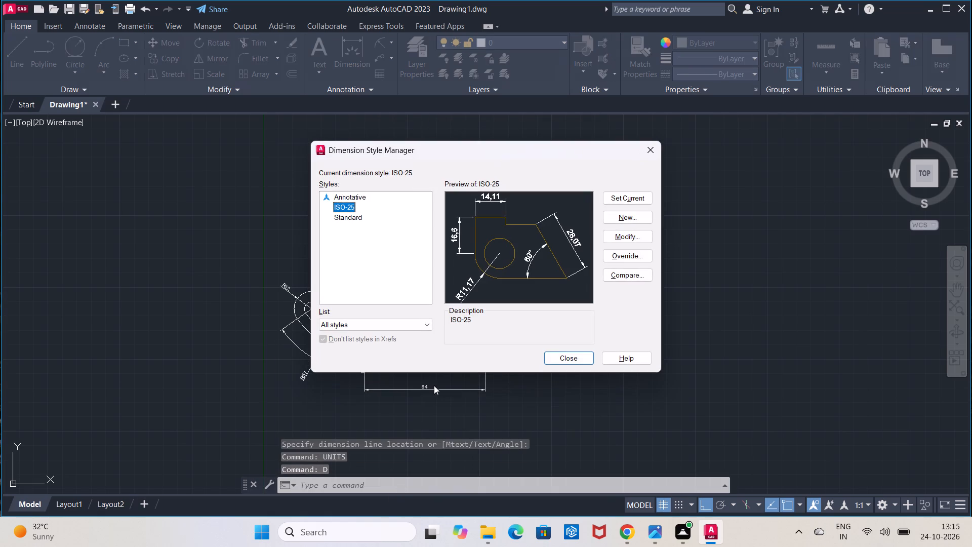
pyautogui.click(609, 237)
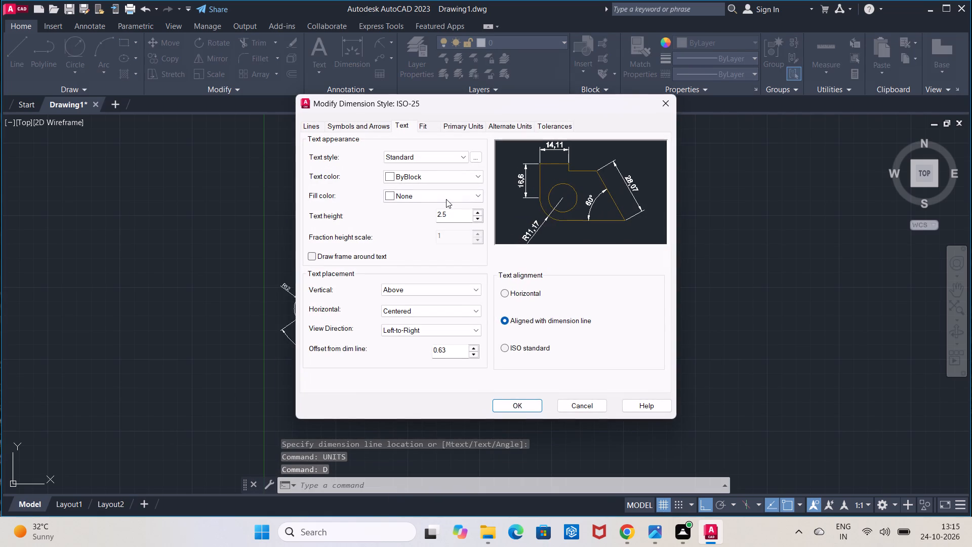
pyautogui.click(450, 220)
pyautogui.press('BackSpace')
pyautogui.press('BackSpace')
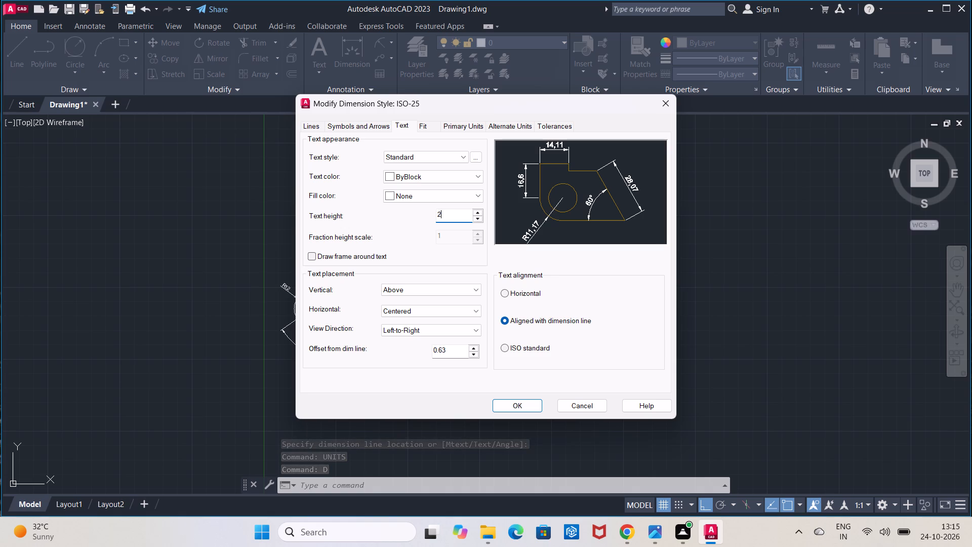
pyautogui.press('BackSpace')
pyautogui.press('7')
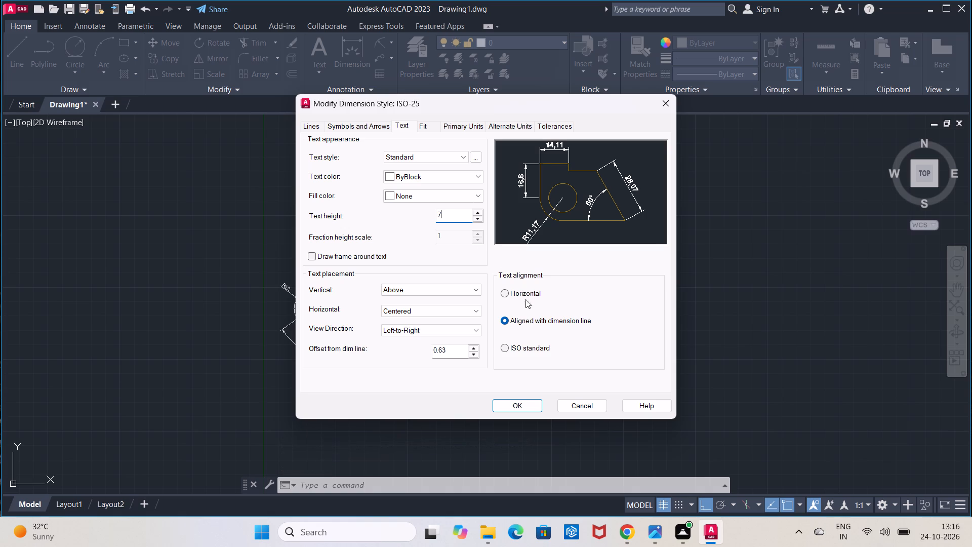
pyautogui.click(520, 353)
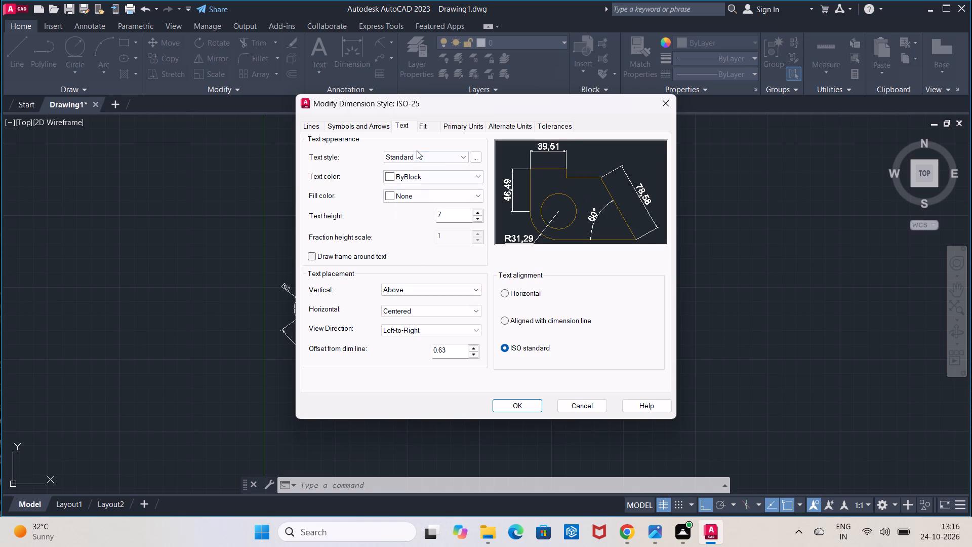
# Set the ISO-25 style's linear dimension precision to 0.0 and apply it as the current dimension style.
pyautogui.click(468, 125)
pyautogui.click(447, 171)
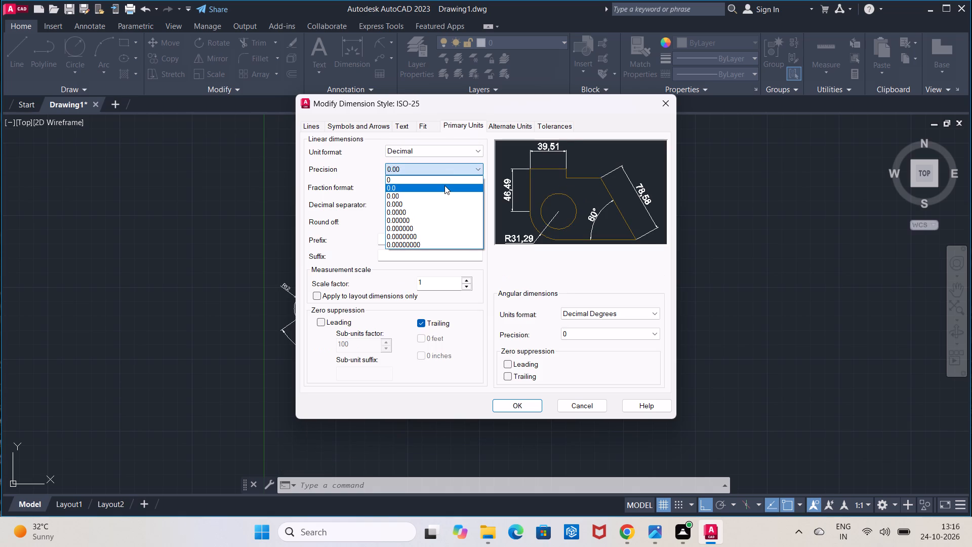
pyautogui.click(444, 185)
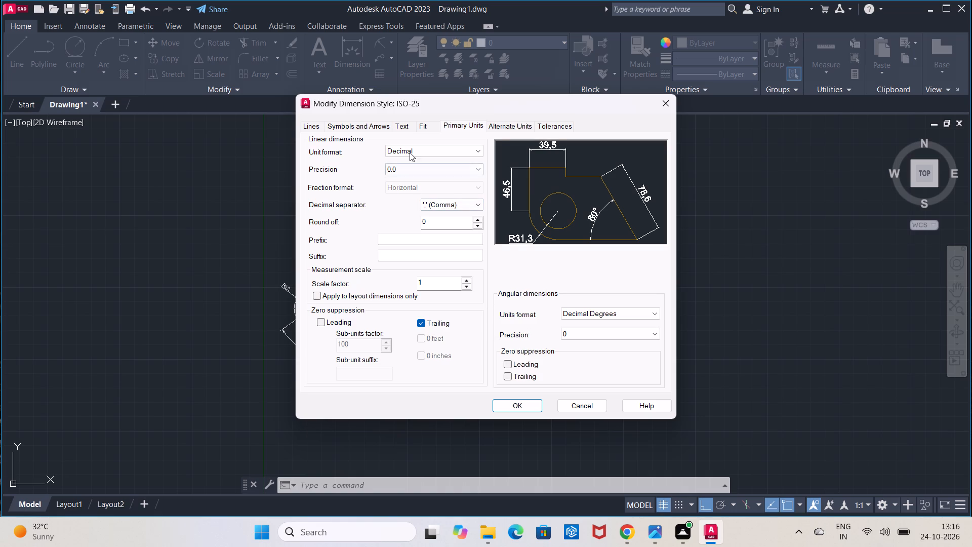
pyautogui.click(400, 131)
pyautogui.click(536, 406)
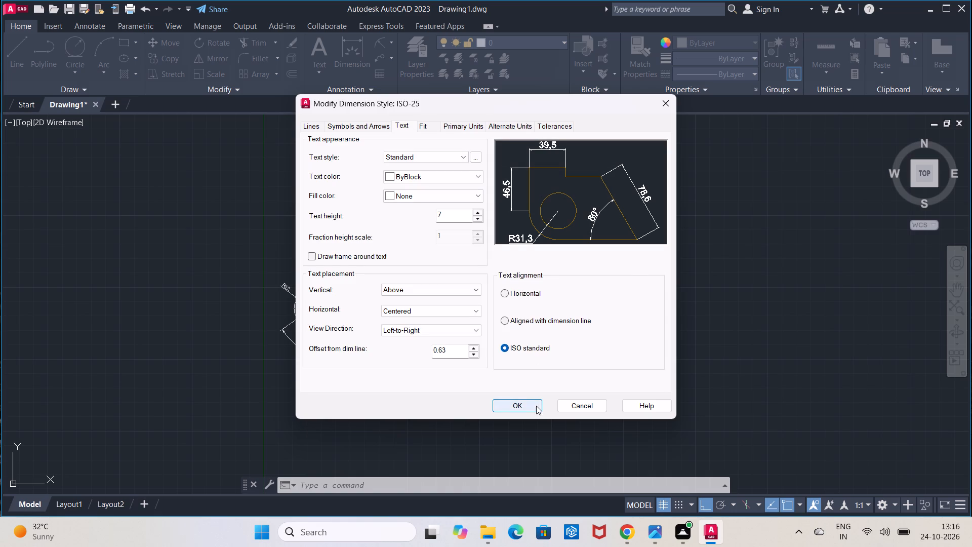
pyautogui.click(647, 198)
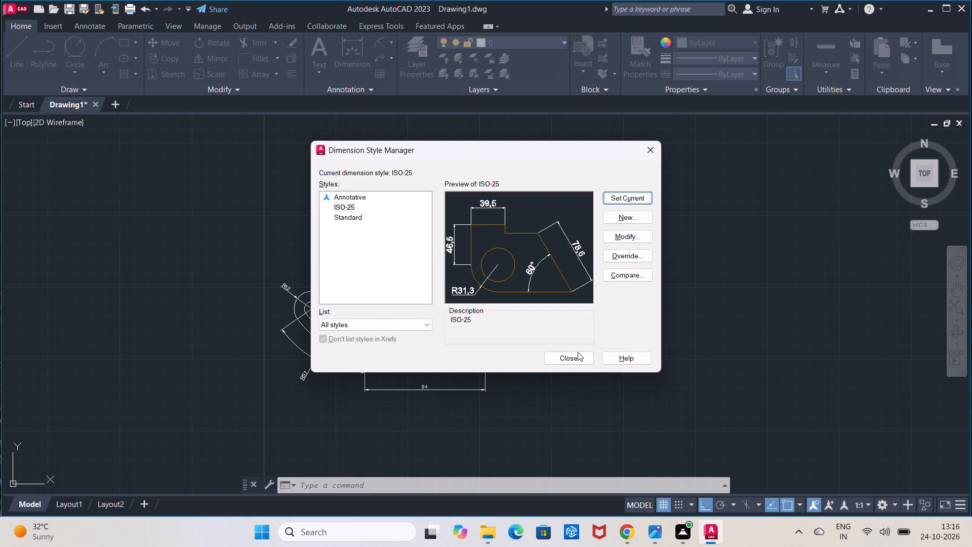
pyautogui.click(576, 357)
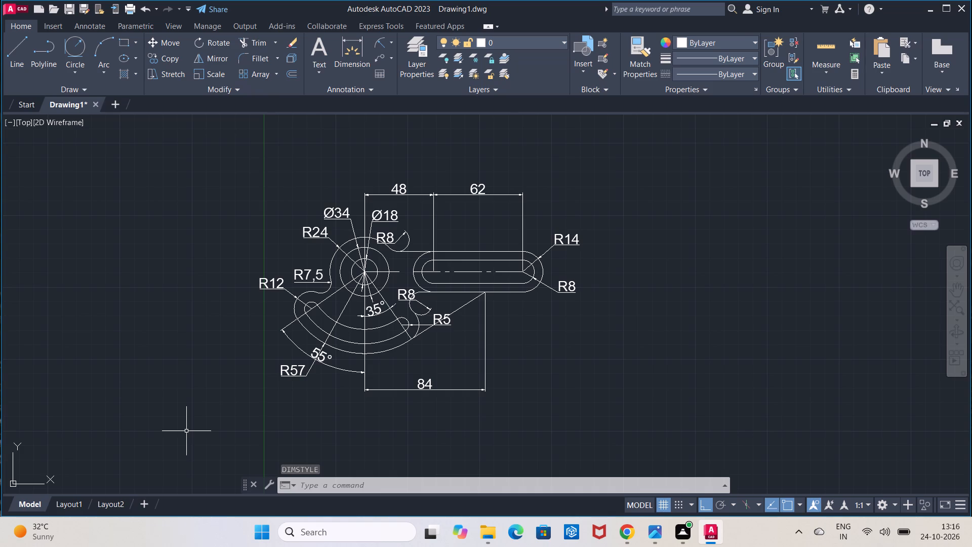
# Turn off log file recording with the LOGFILEOFF command.
pyautogui.click(346, 492)
pyautogui.write('log')
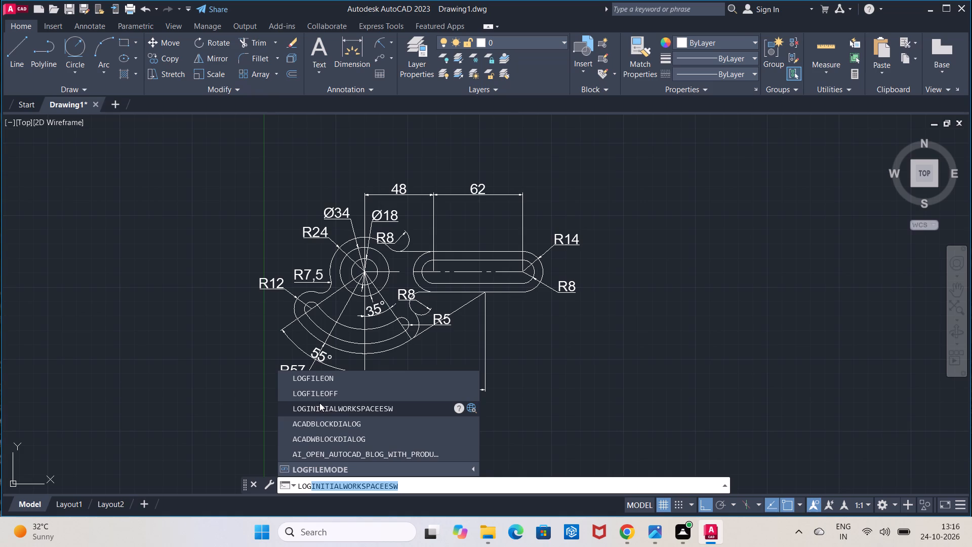
pyautogui.click(320, 399)
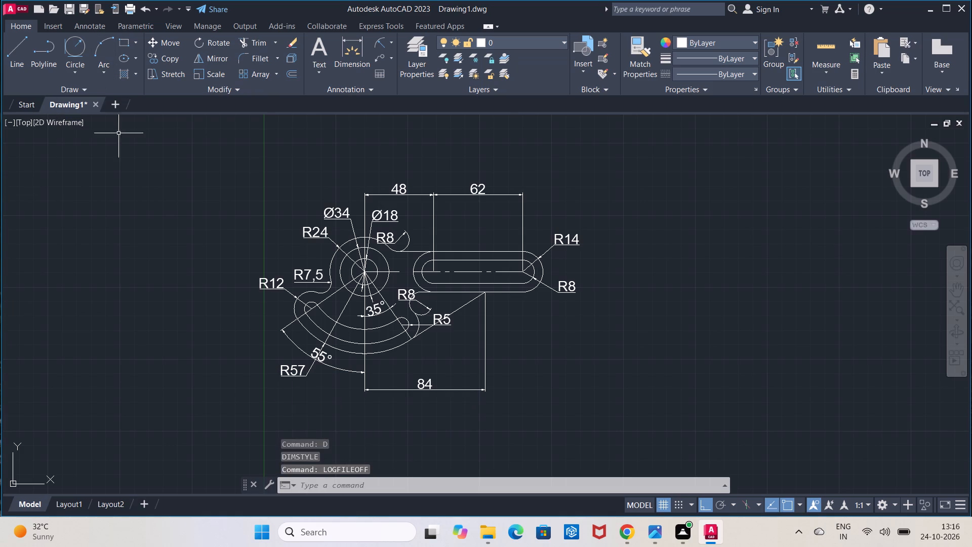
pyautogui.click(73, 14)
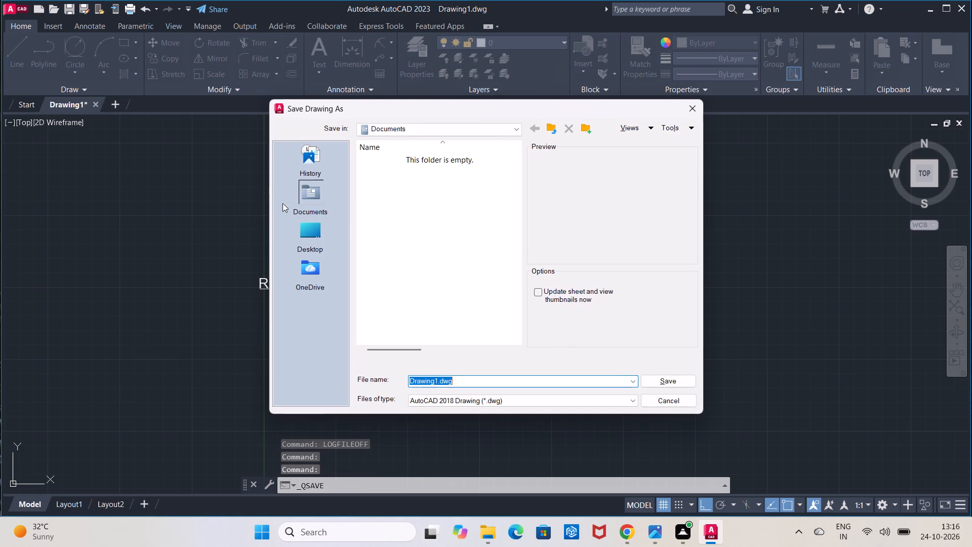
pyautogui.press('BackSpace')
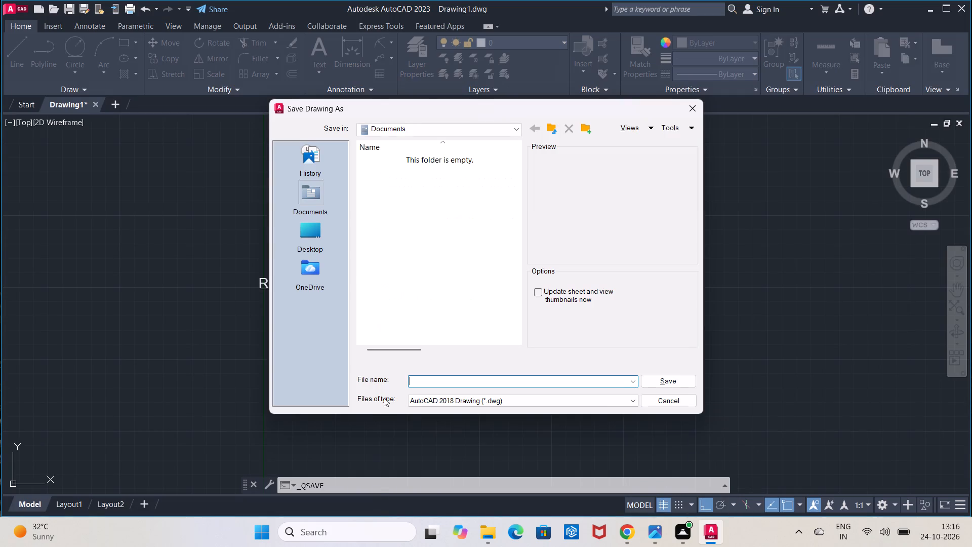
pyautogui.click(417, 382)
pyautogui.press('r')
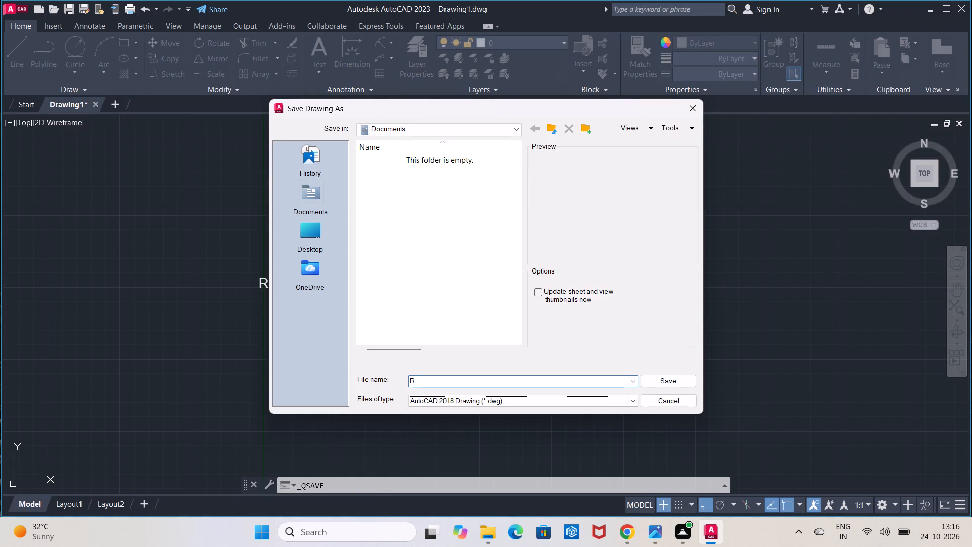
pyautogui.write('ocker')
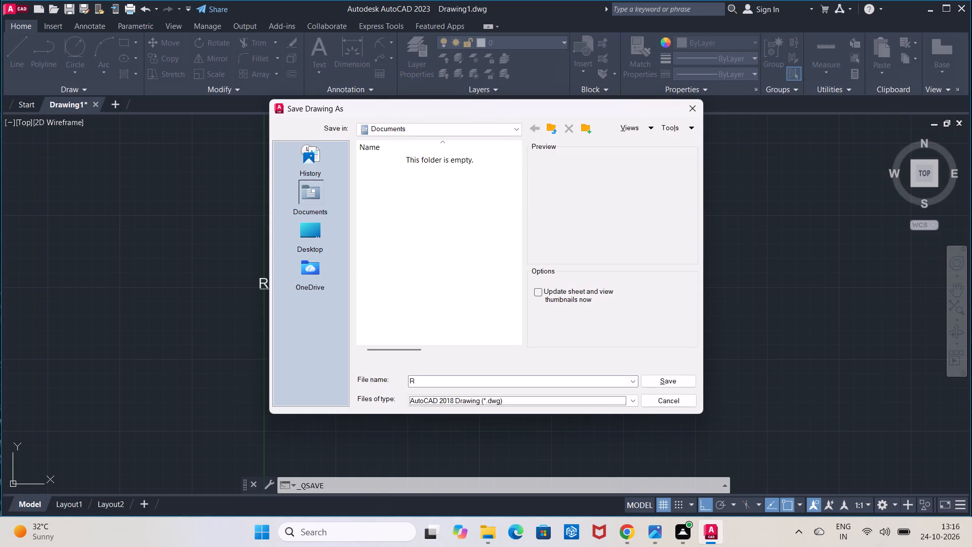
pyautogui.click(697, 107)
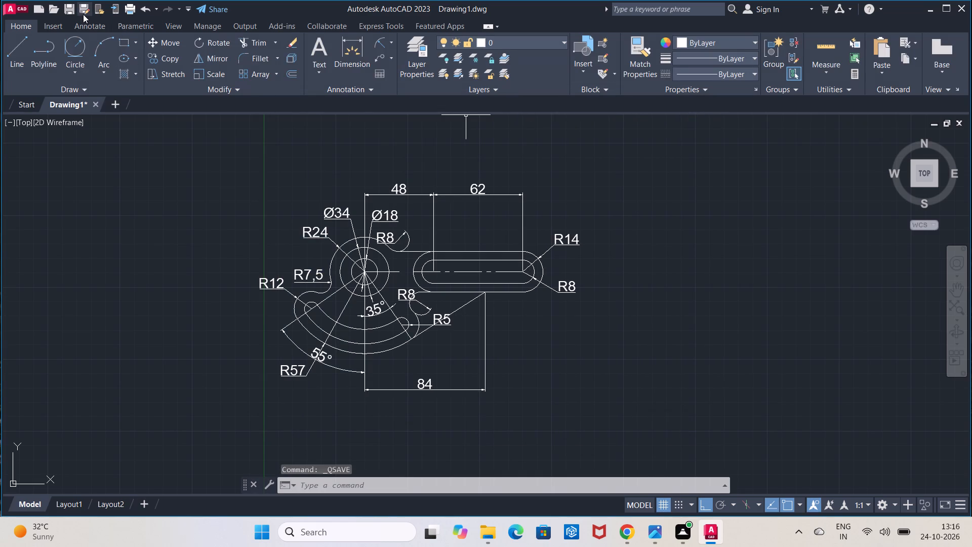
# Save the drawing in the Documents folder as Rocker Arm with Curved Slot.
pyautogui.click(74, 14)
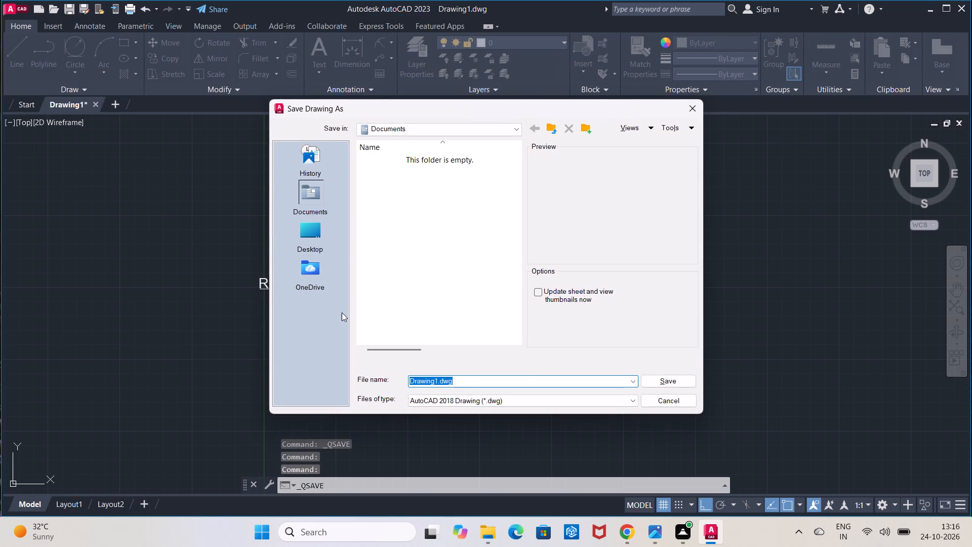
pyautogui.press('BackSpace')
pyautogui.press('r')
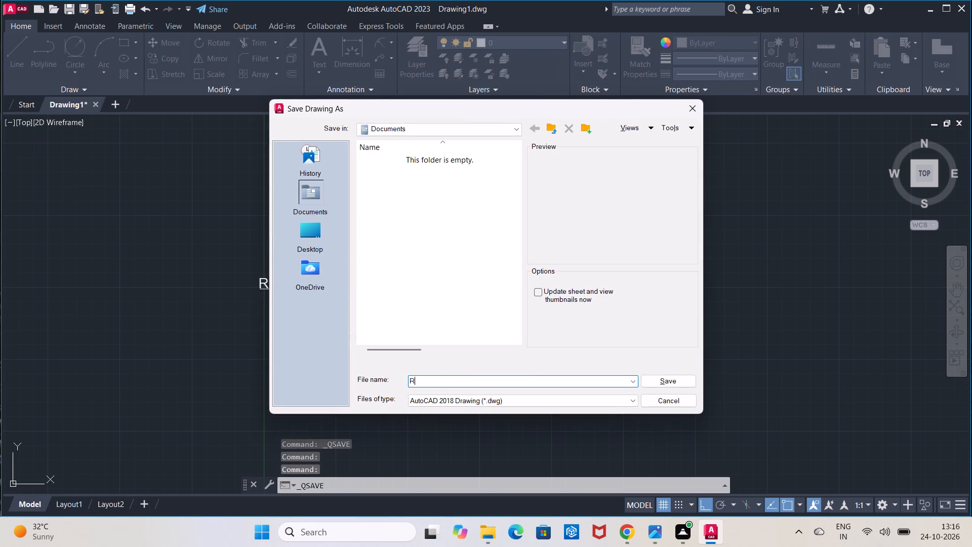
pyautogui.write('ocker')
pyautogui.press('space')
pyautogui.write('rm with')
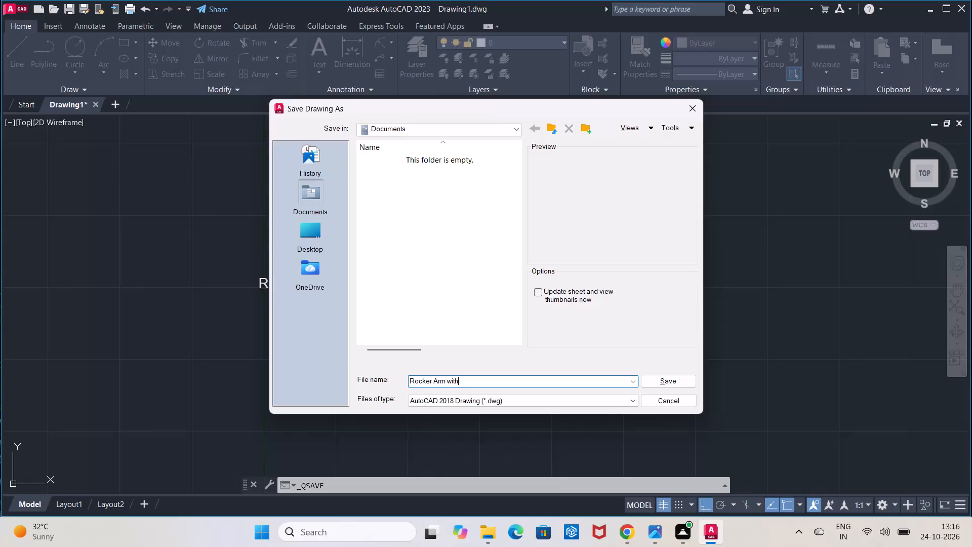
pyautogui.press('space')
pyautogui.press('c')
pyautogui.press('s')
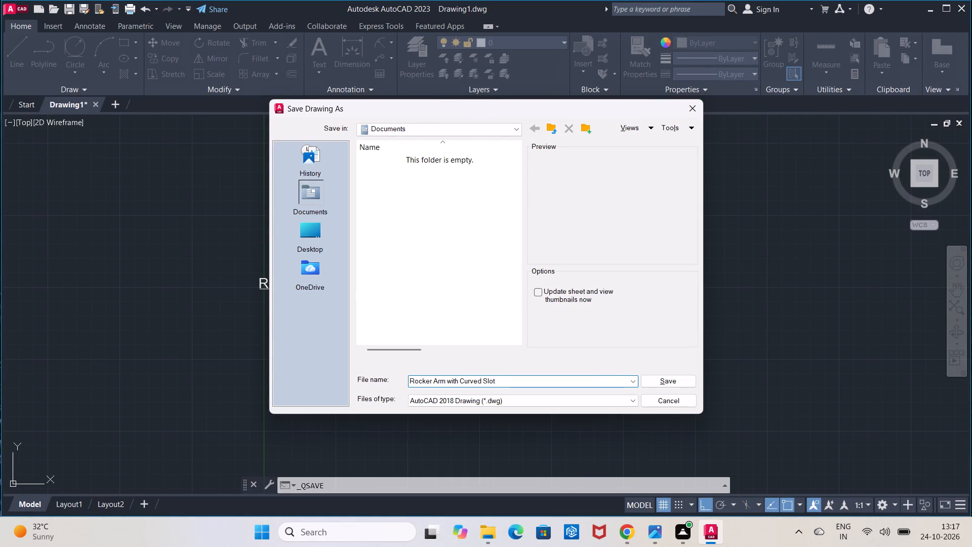
pyautogui.click(663, 383)
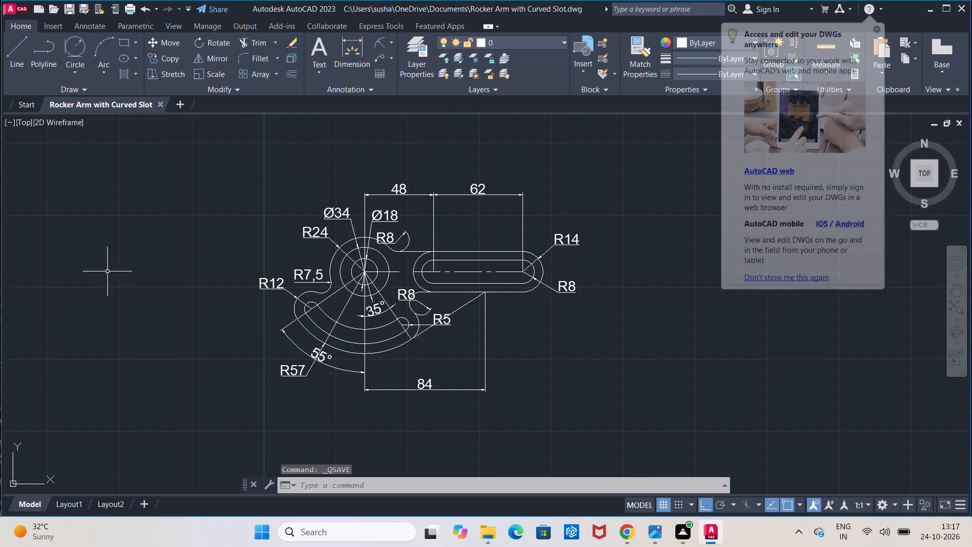
# Set up a centred landscape plot on ISO A4 (297.00 x 210.00 MM) with a window plot area enclosing the whole dimensioned profile.
pyautogui.click(129, 14)
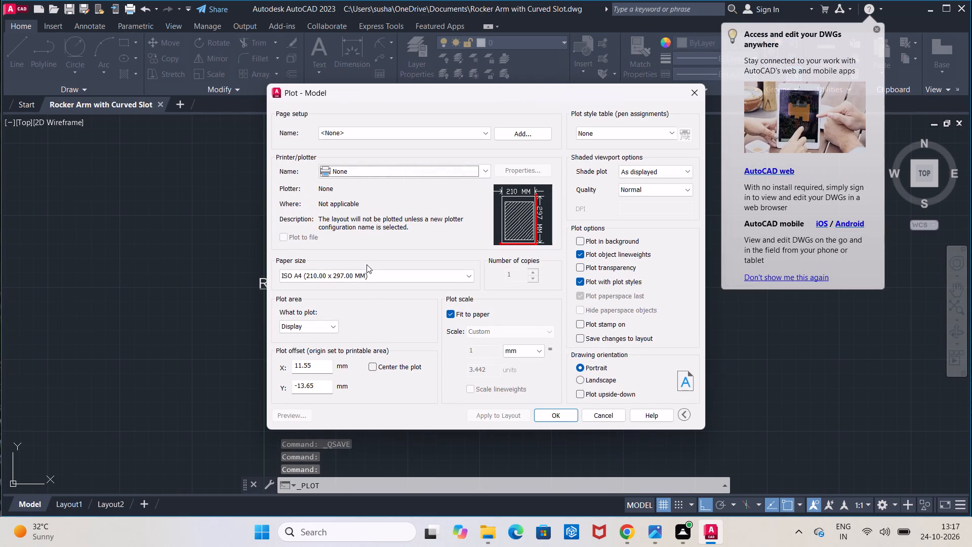
pyautogui.click(373, 280)
pyautogui.click(375, 297)
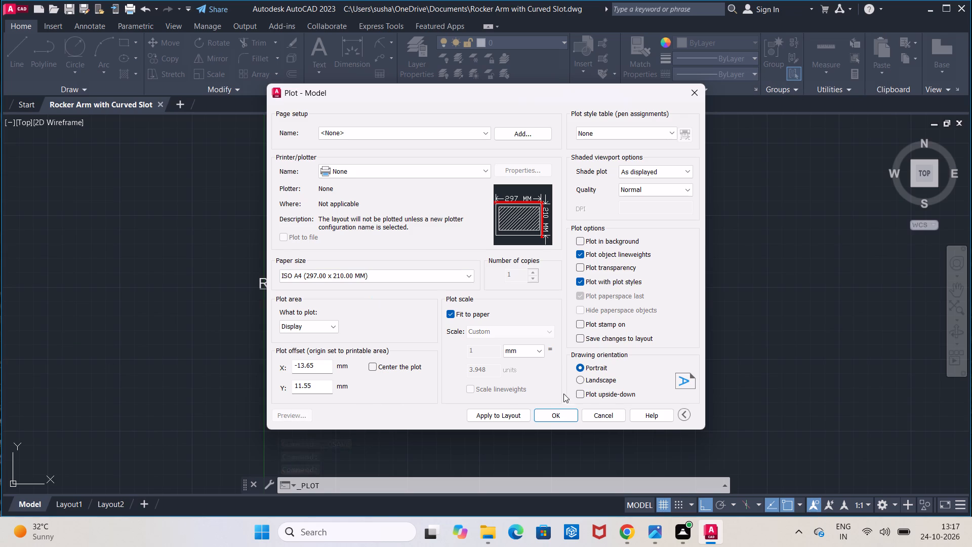
pyautogui.click(582, 384)
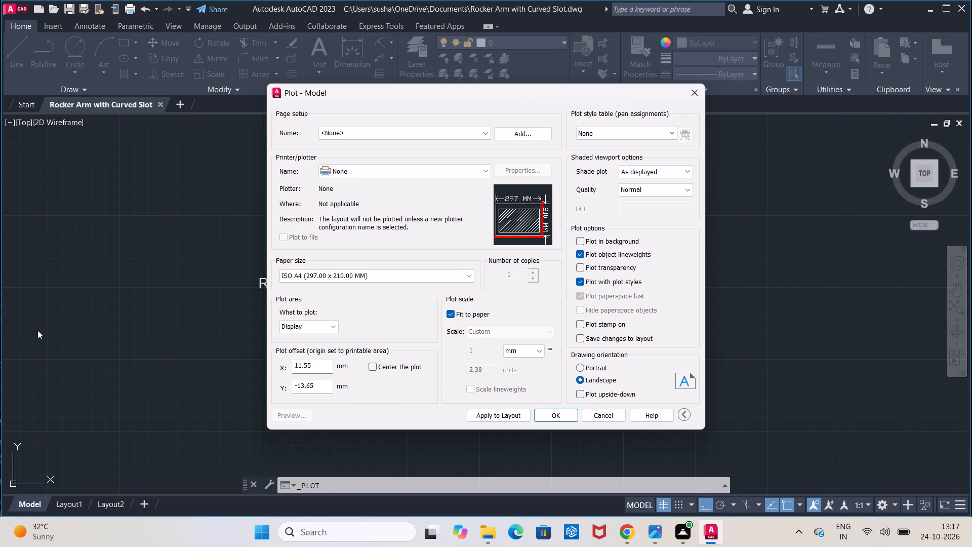
pyautogui.click(371, 365)
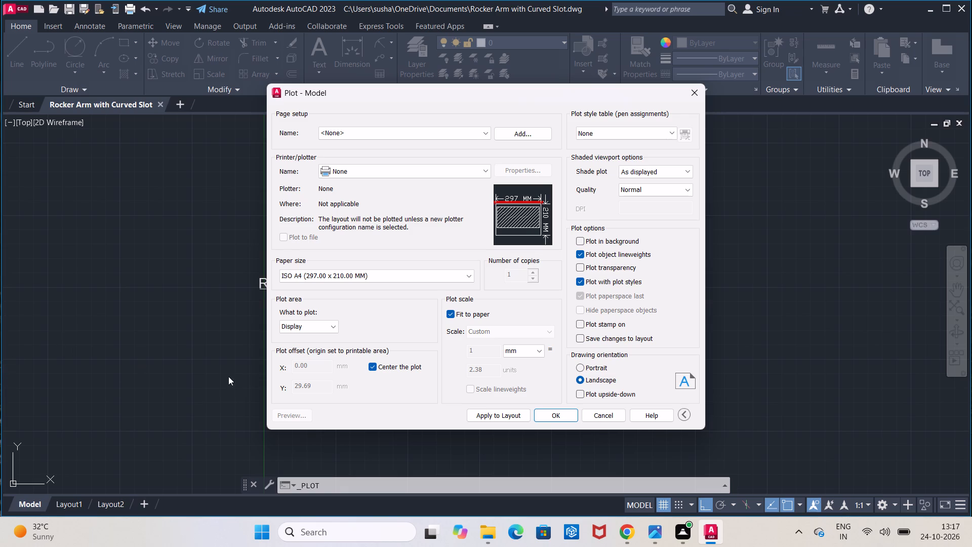
pyautogui.click(320, 330)
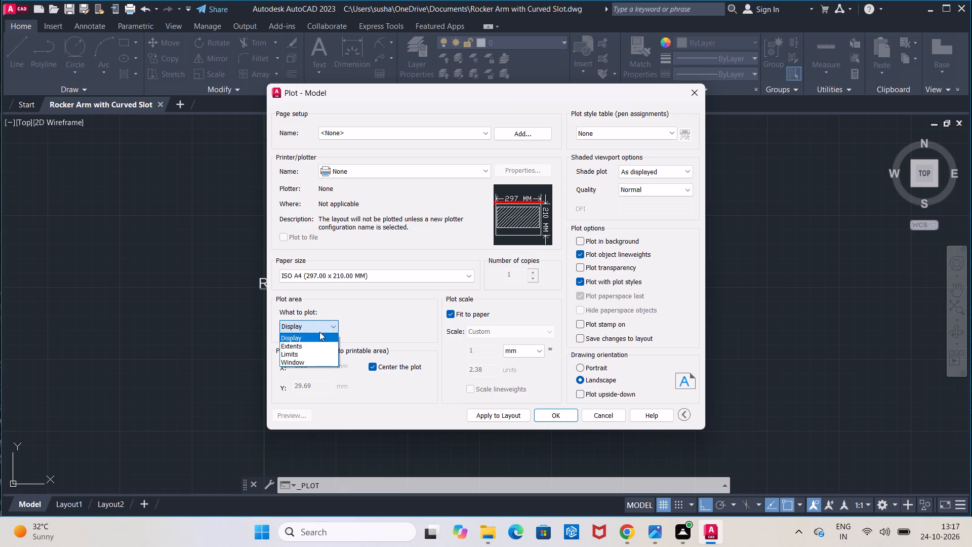
pyautogui.click(315, 361)
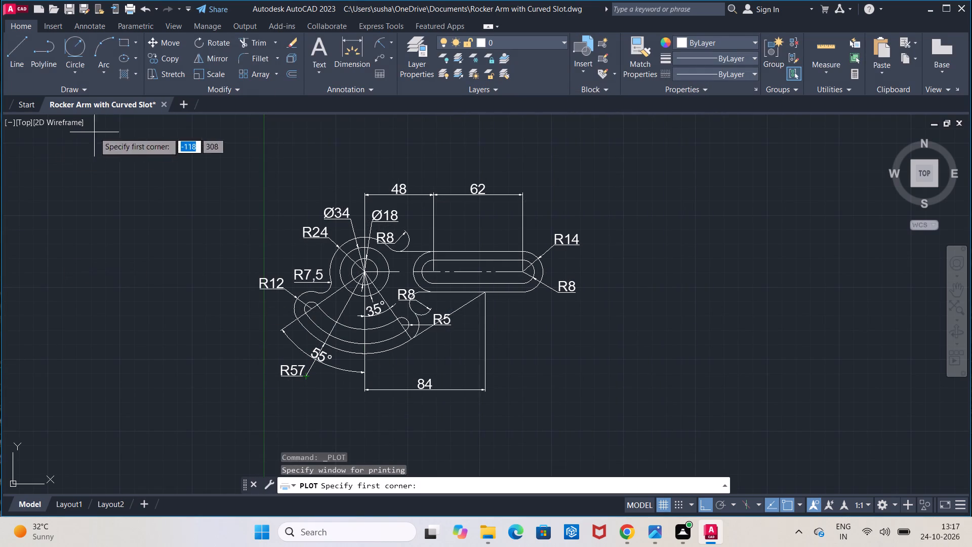
pyautogui.click(230, 150)
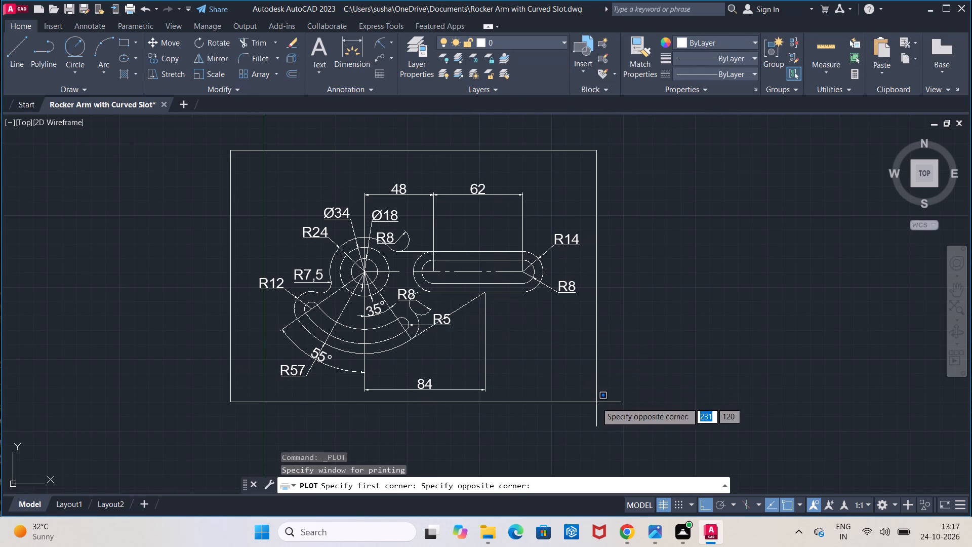
pyautogui.click(597, 418)
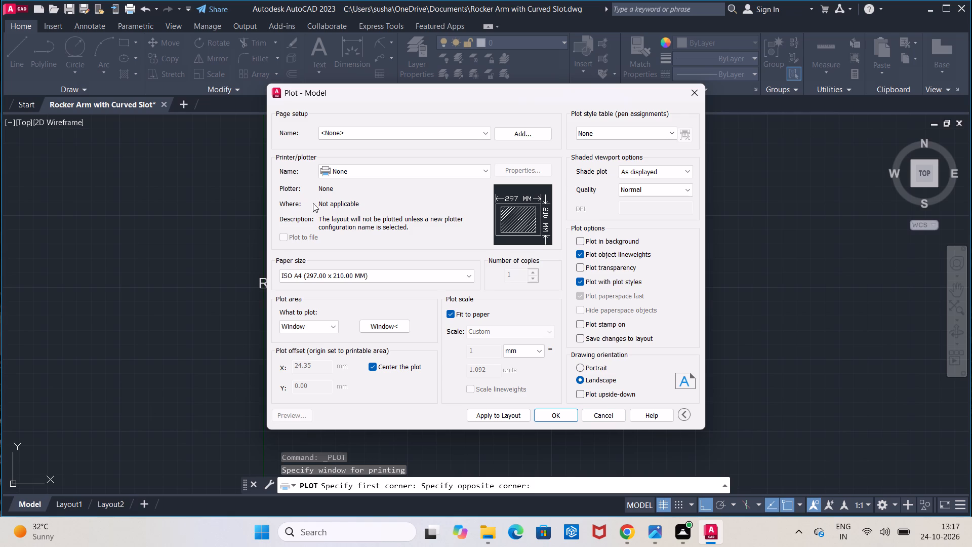
# Plot with DWG To PDF.pc3 to Rocker Arm with Curved Slot-Model.pdf in Documents, check the PDF in Edge and close it.
pyautogui.click(361, 175)
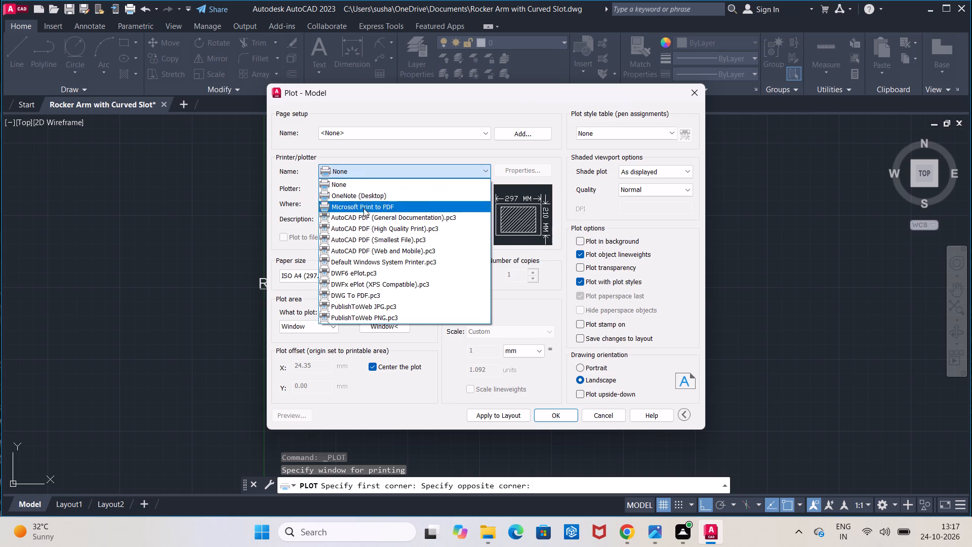
pyautogui.click(377, 295)
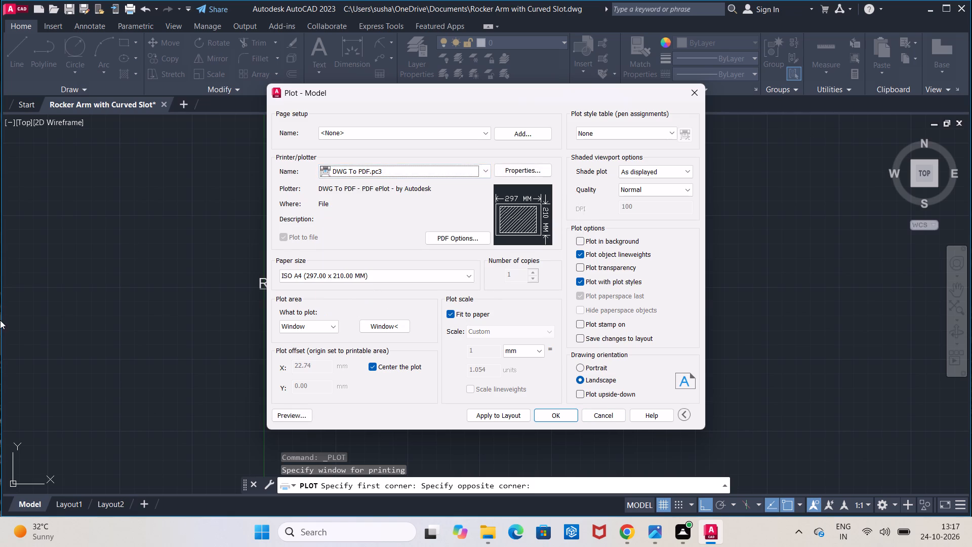
pyautogui.click(545, 410)
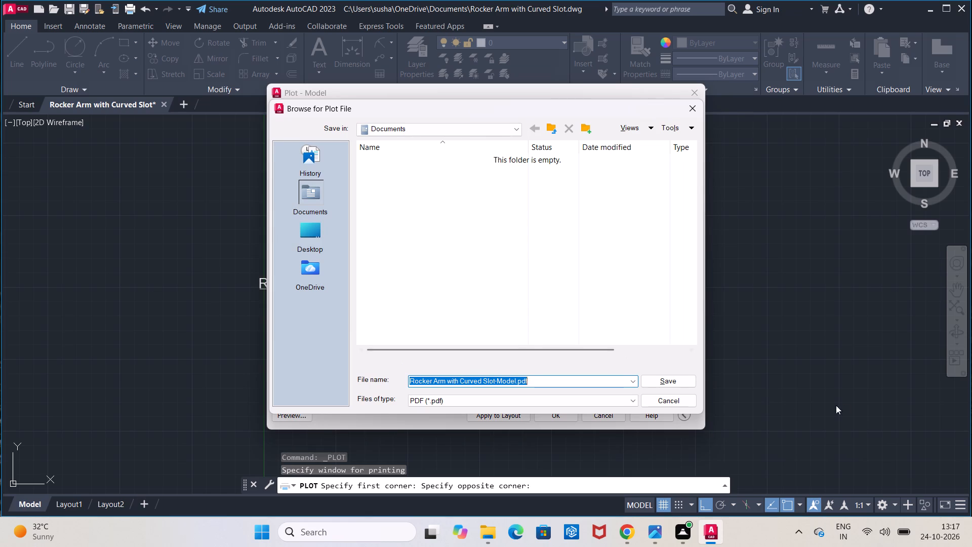
pyautogui.click(646, 387)
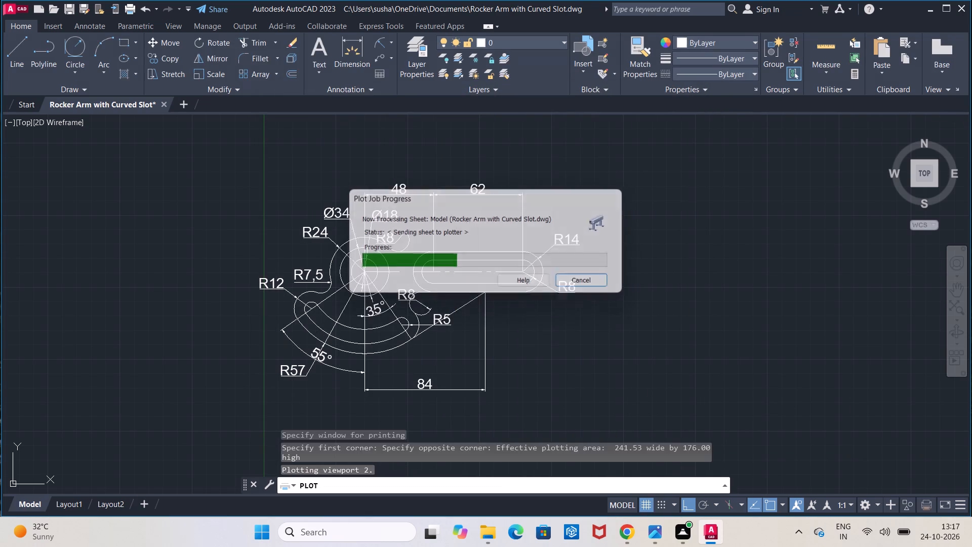
pyautogui.scroll(-3, 310, 325)
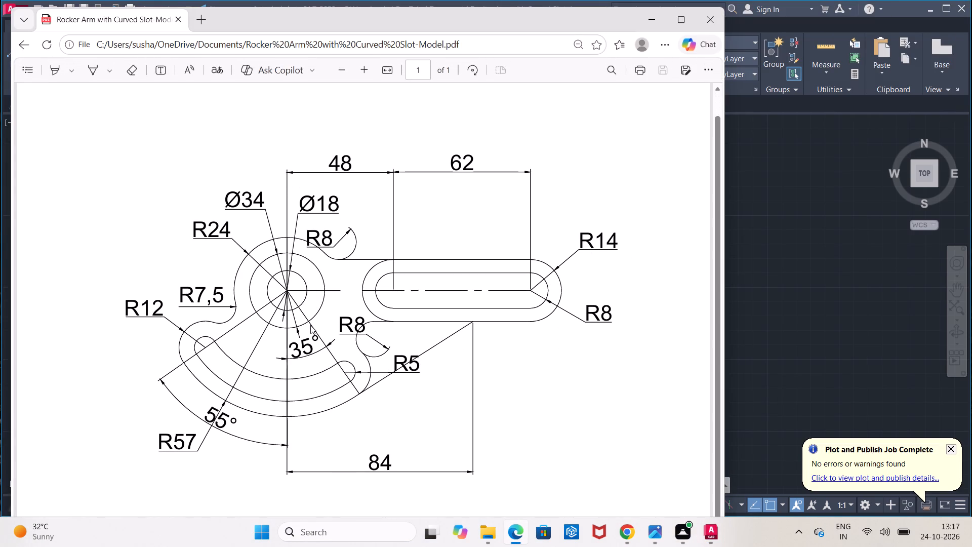
pyautogui.scroll(-3, 310, 325)
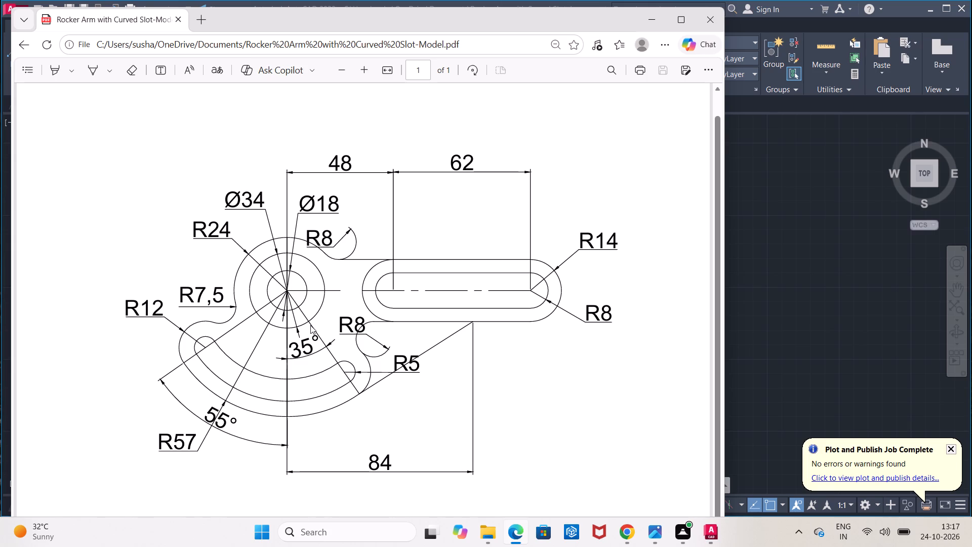
pyautogui.click(717, 12)
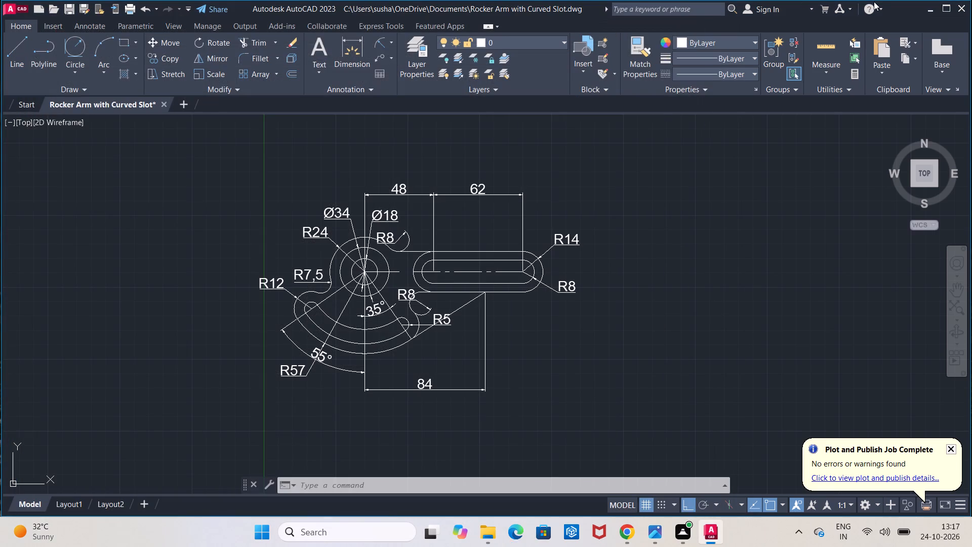
# Quit AutoCAD, saving the changes to the Rocker Arm with Curved Slot drawing.
pyautogui.click(955, 8)
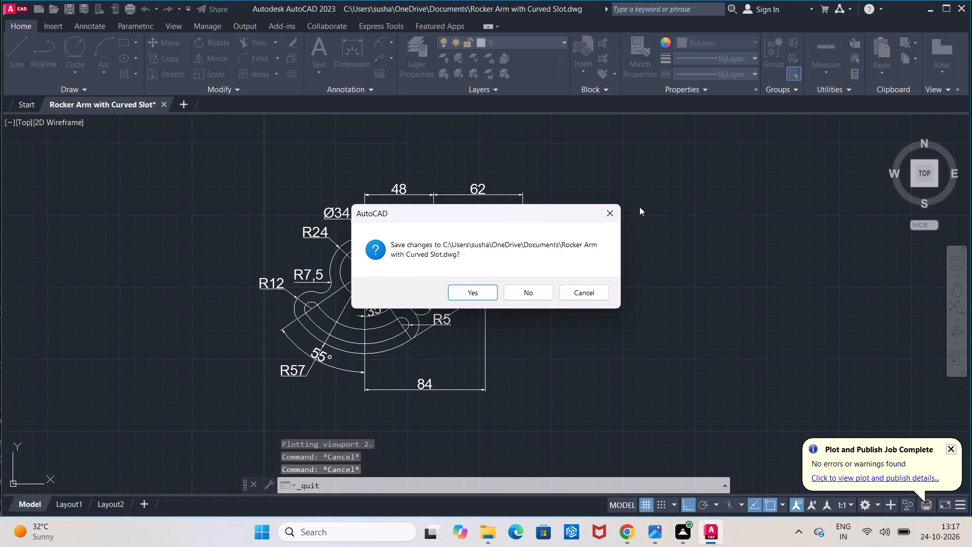
pyautogui.click(476, 286)
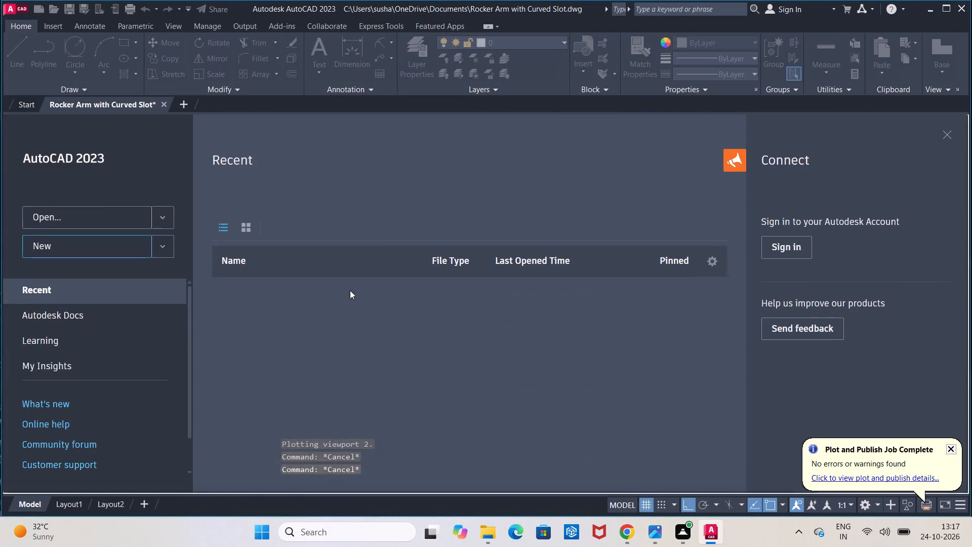